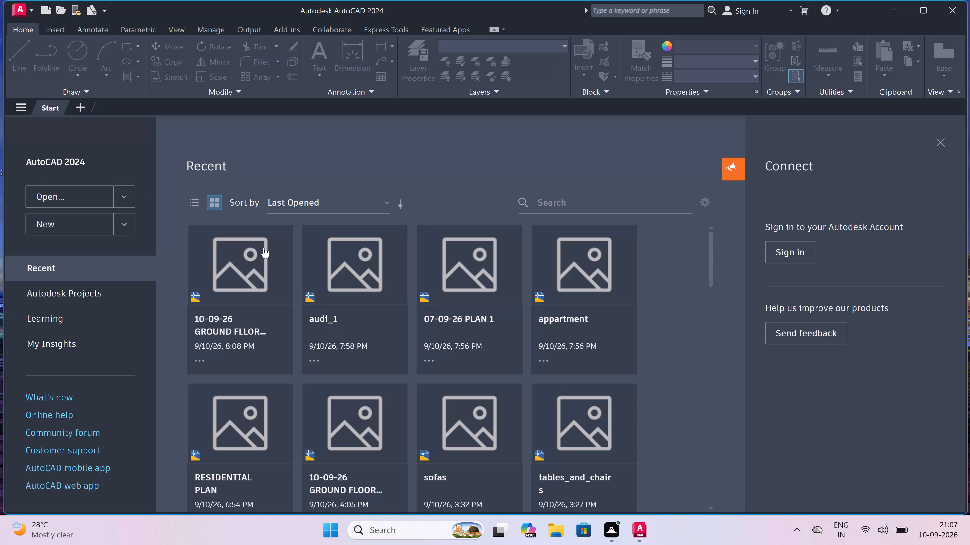
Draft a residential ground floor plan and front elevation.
Create a new blank drawing.
{"action": "double_click", "coordinate": [71, 219]}
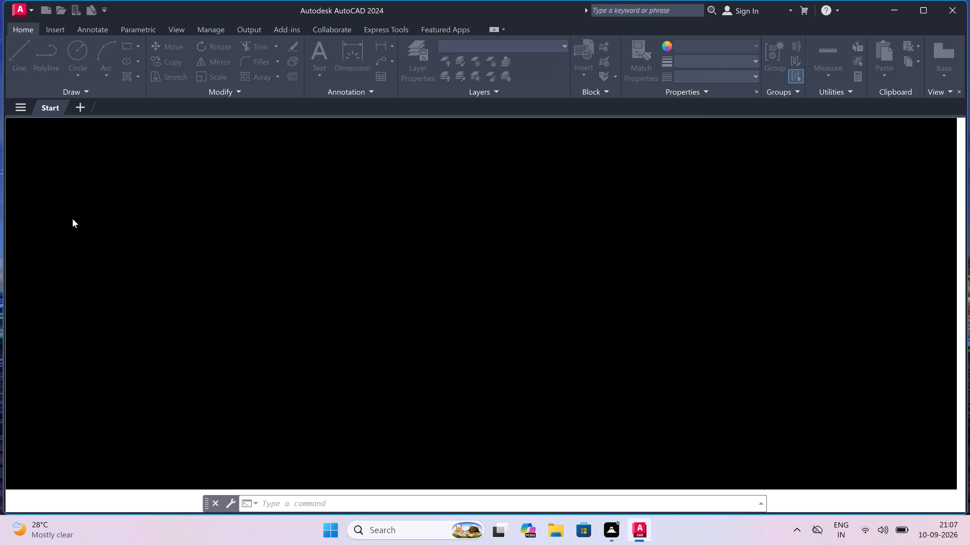
Configure the drawing units to Engineering length with 0'-0" precision and an insertion scale in Inches.
{"action": "type", "text": "un"}
{"action": "key", "text": "space"}
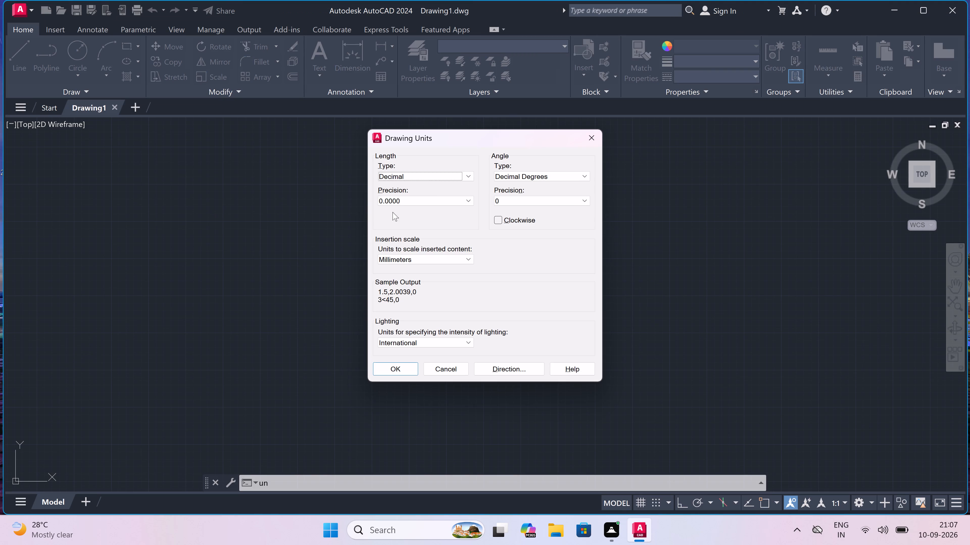
{"action": "left_click", "coordinate": [434, 175]}
{"action": "left_click", "coordinate": [425, 197]}
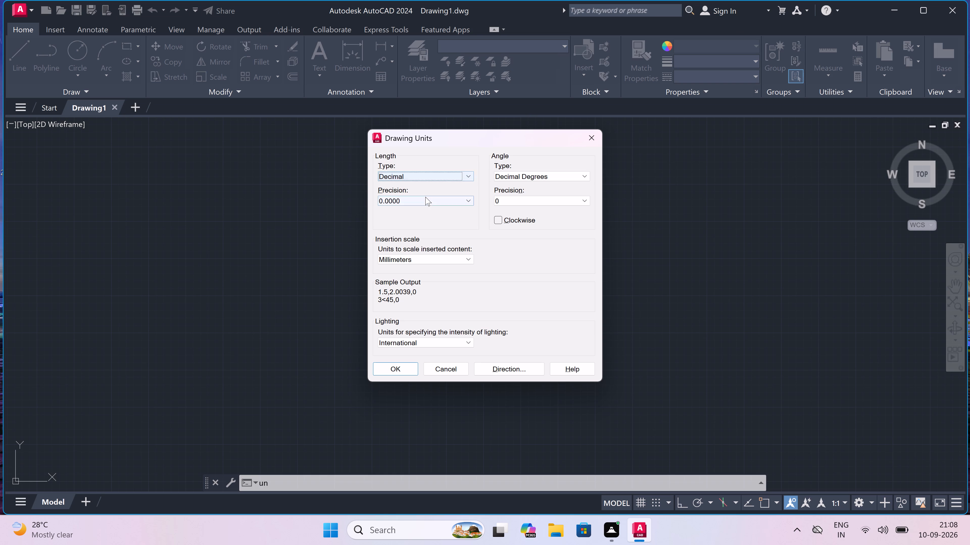
{"action": "left_click", "coordinate": [420, 178]}
{"action": "left_click", "coordinate": [420, 202]}
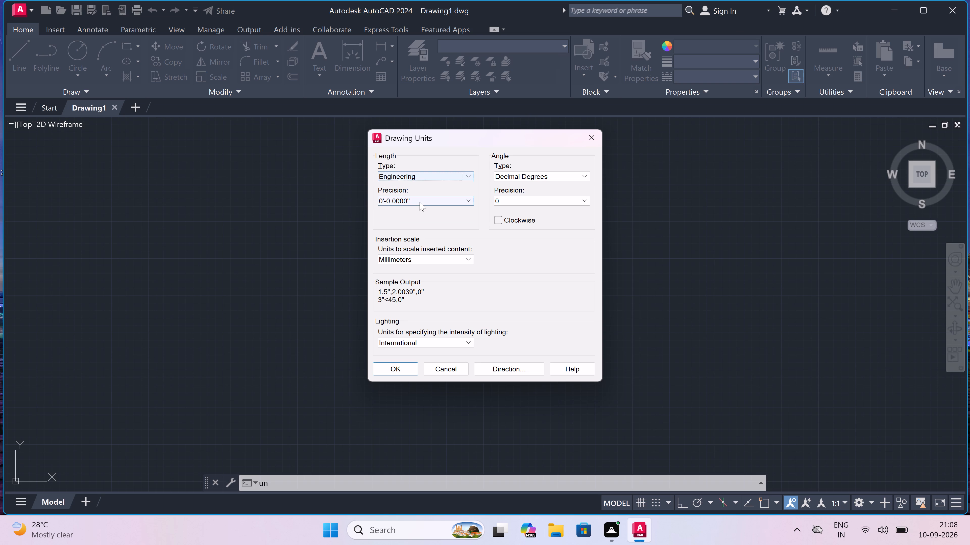
{"action": "left_click", "coordinate": [420, 202]}
{"action": "left_click", "coordinate": [407, 209]}
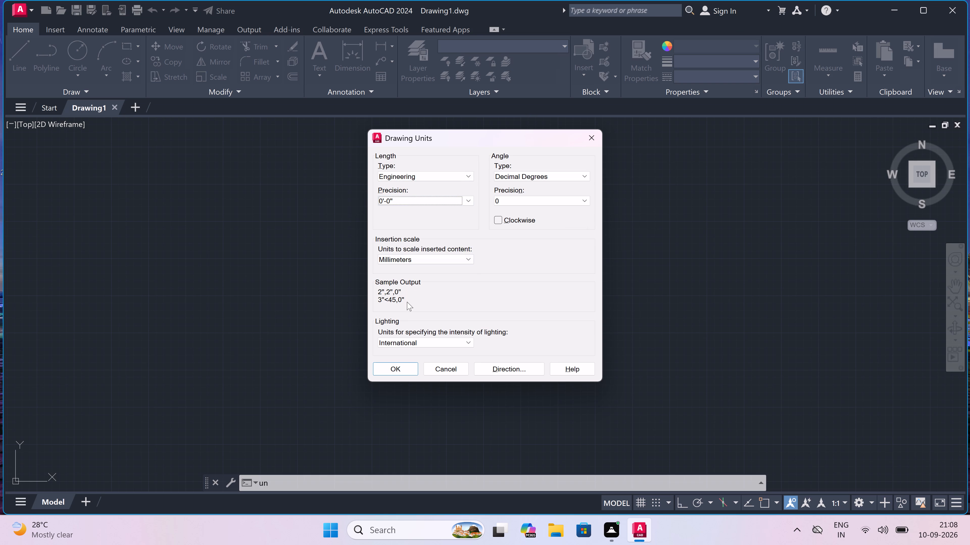
{"action": "left_click", "coordinate": [404, 257]}
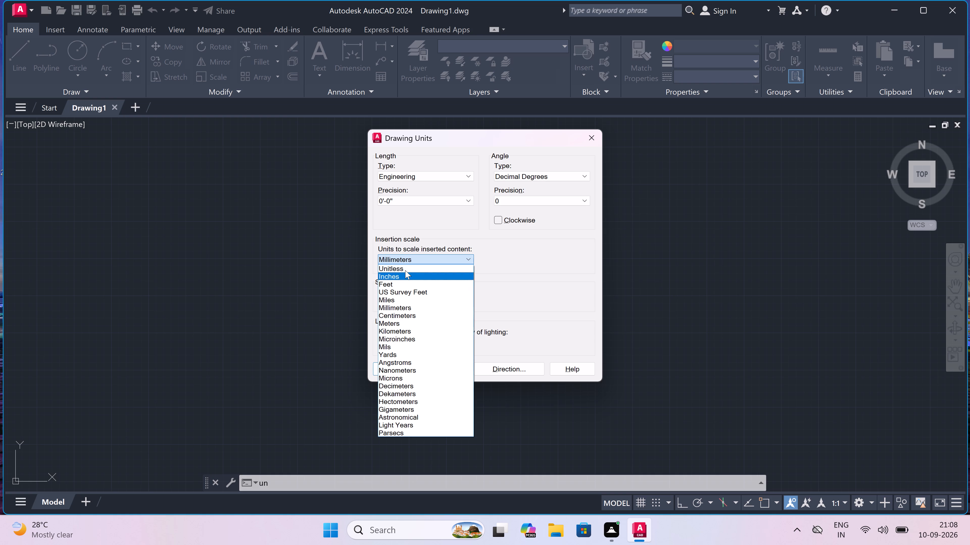
{"action": "left_click", "coordinate": [406, 275]}
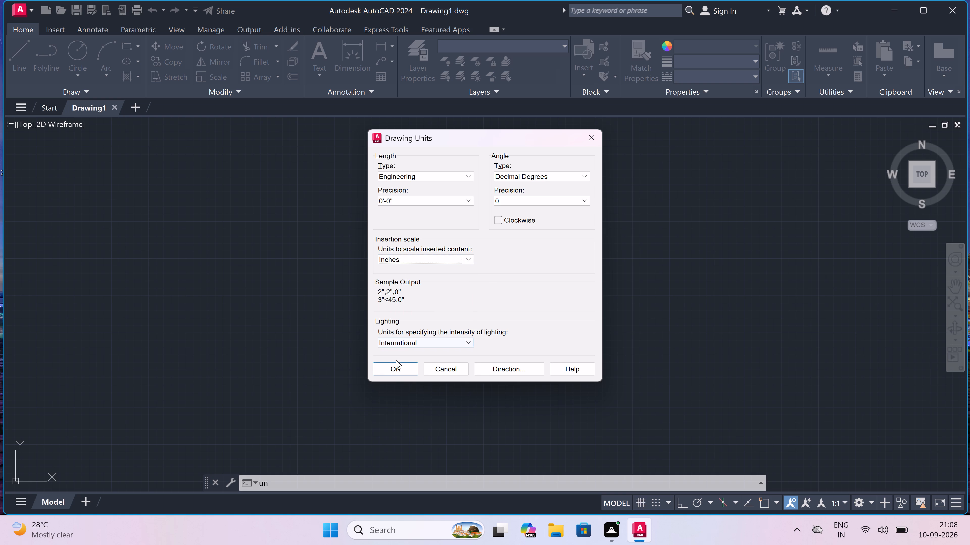
{"action": "left_click", "coordinate": [396, 368]}
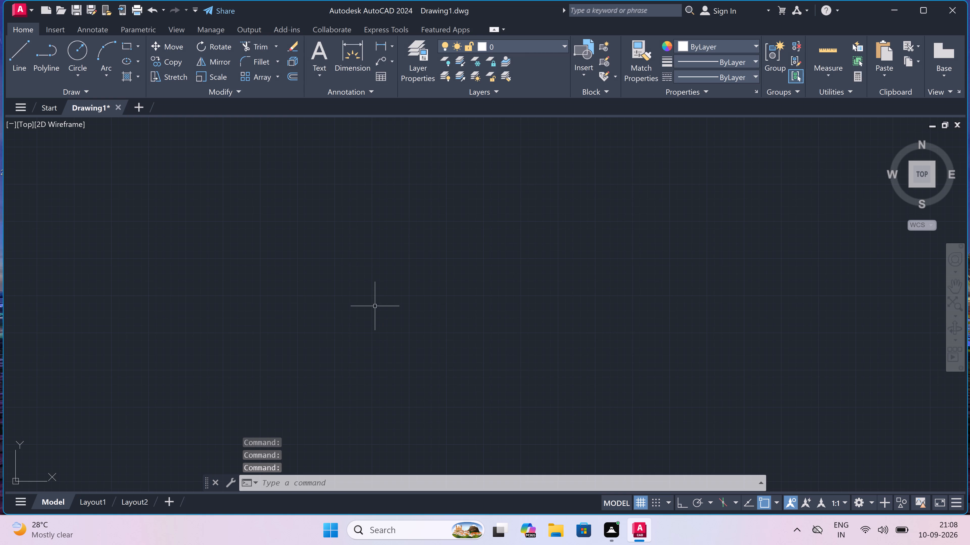
With Ortho on, draw a horizontal and a vertical construction line (XLINE) crossing at one common point.
{"action": "type", "text": "xl"}
{"action": "key", "text": "space"}
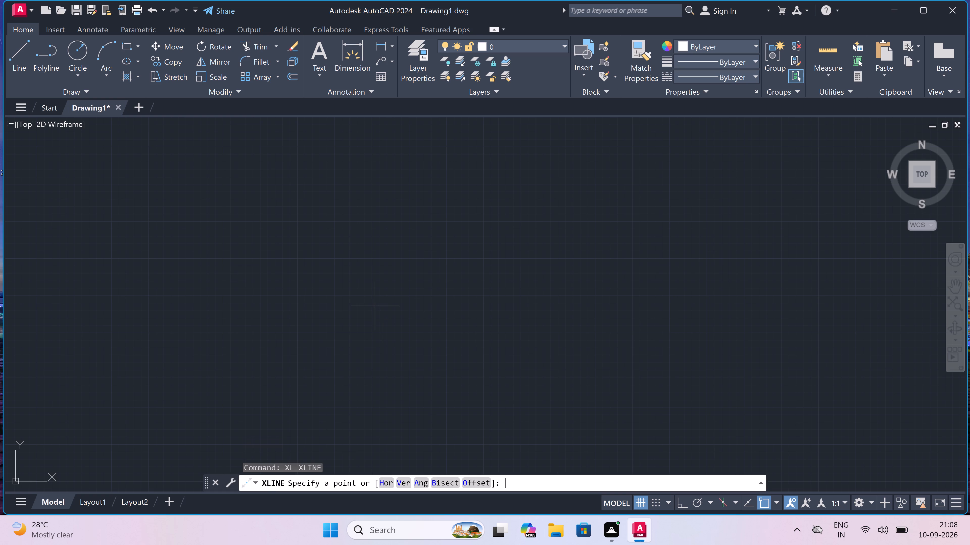
{"action": "left_click", "coordinate": [222, 149]}
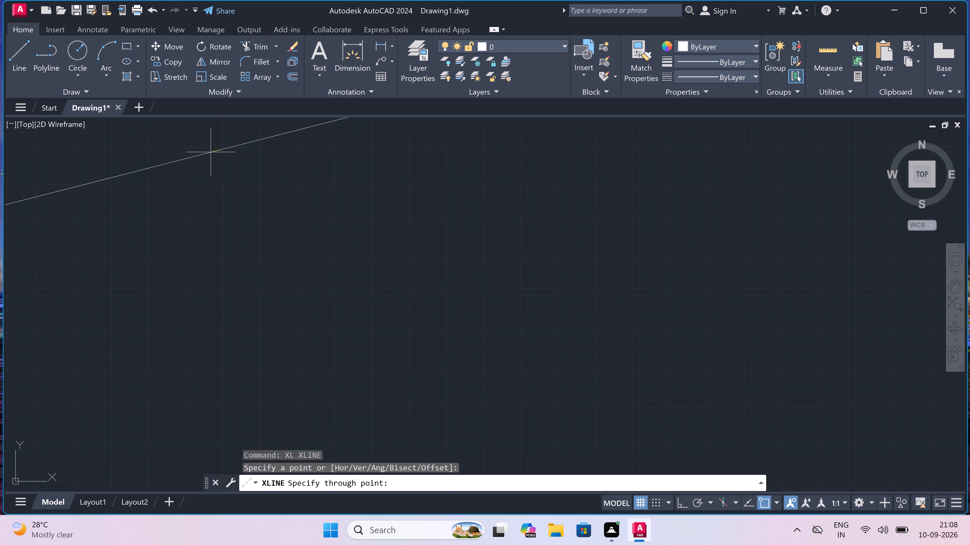
{"action": "key", "text": "F8"}
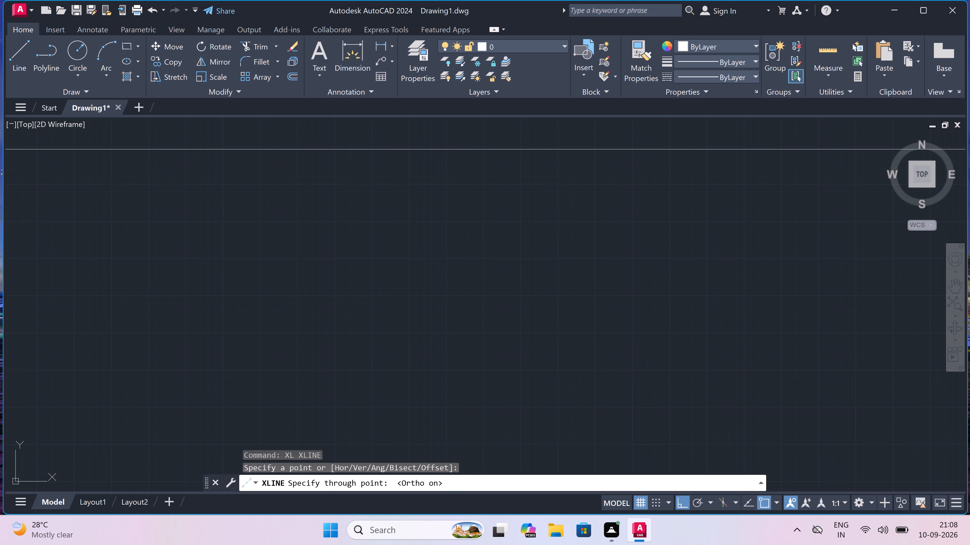
{"action": "left_click", "coordinate": [172, 142]}
{"action": "double_click", "coordinate": [172, 260]}
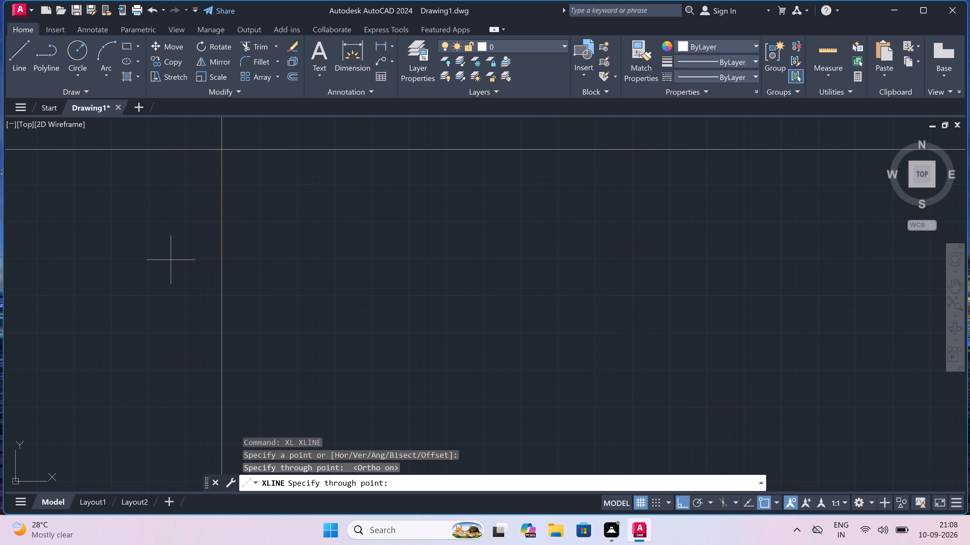
{"action": "left_click", "coordinate": [238, 269]}
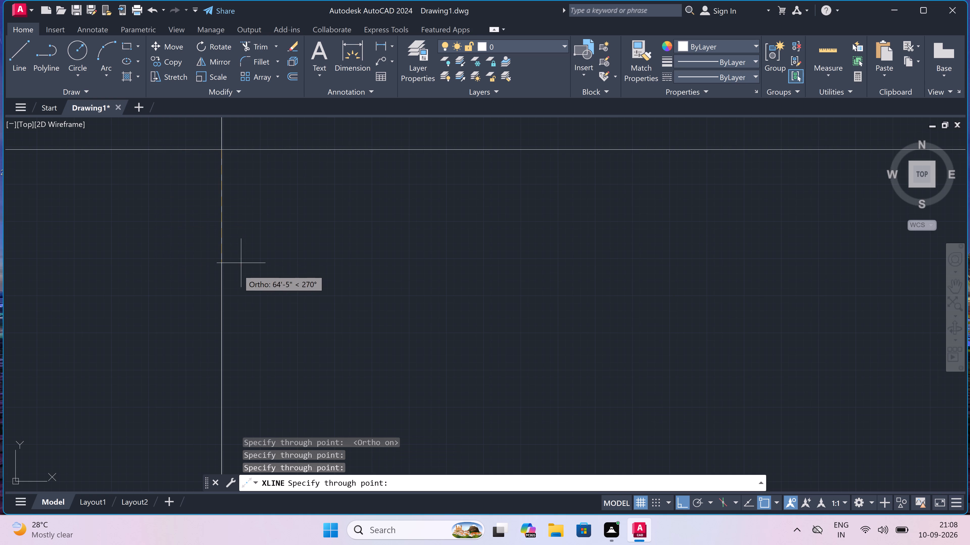
{"action": "key", "text": "Escape"}
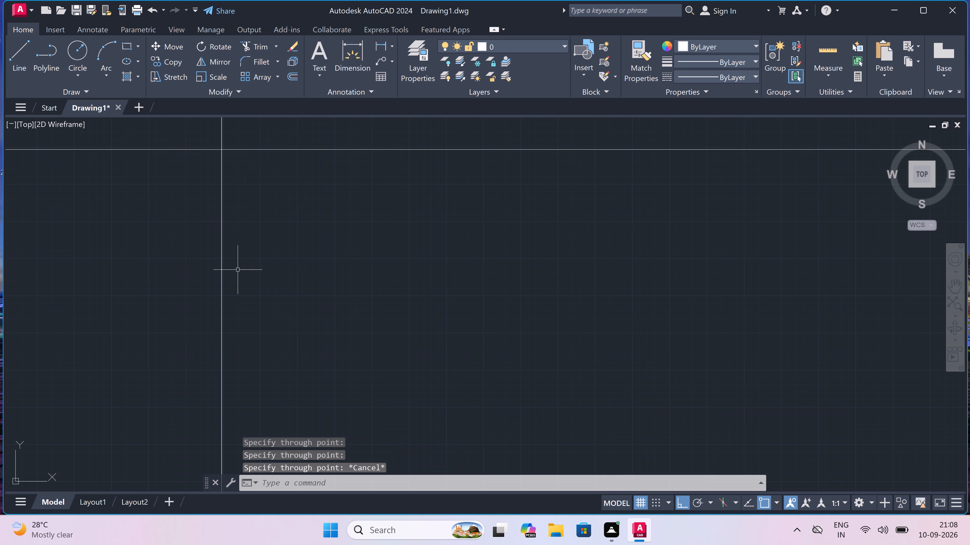
Move the UCS origin downward and then to the left, well clear of the crossing construction lines.
{"action": "scroll", "coordinate": [238, 267], "scroll_direction": "down", "scroll_amount": 3}
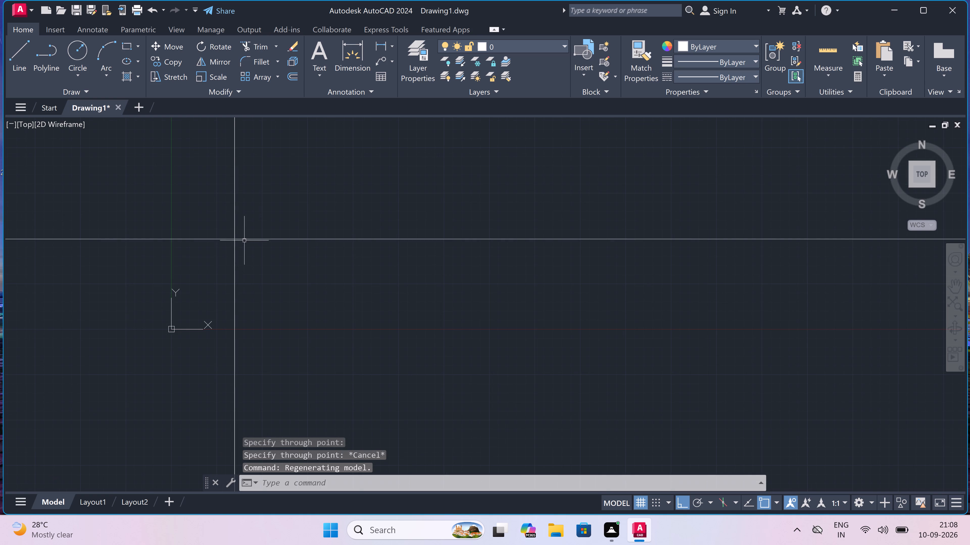
{"action": "scroll", "coordinate": [244, 240], "scroll_direction": "up", "scroll_amount": 3}
{"action": "scroll", "coordinate": [237, 236], "scroll_direction": "down", "scroll_amount": 4}
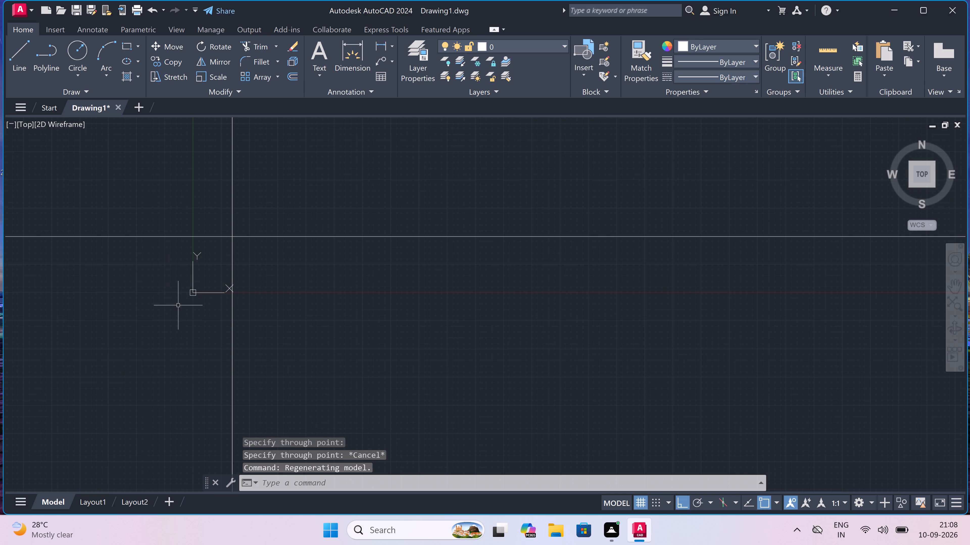
{"action": "left_click", "coordinate": [190, 295]}
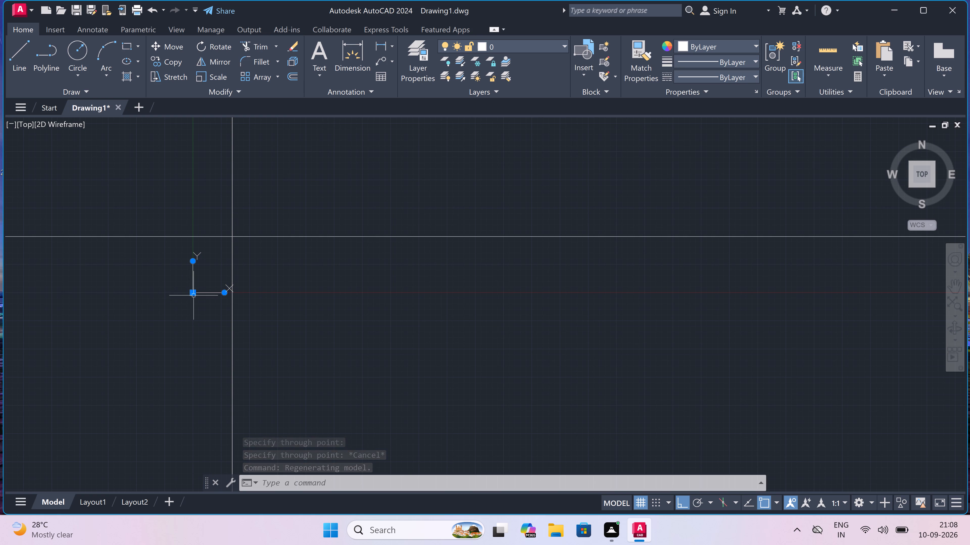
{"action": "left_click", "coordinate": [193, 292]}
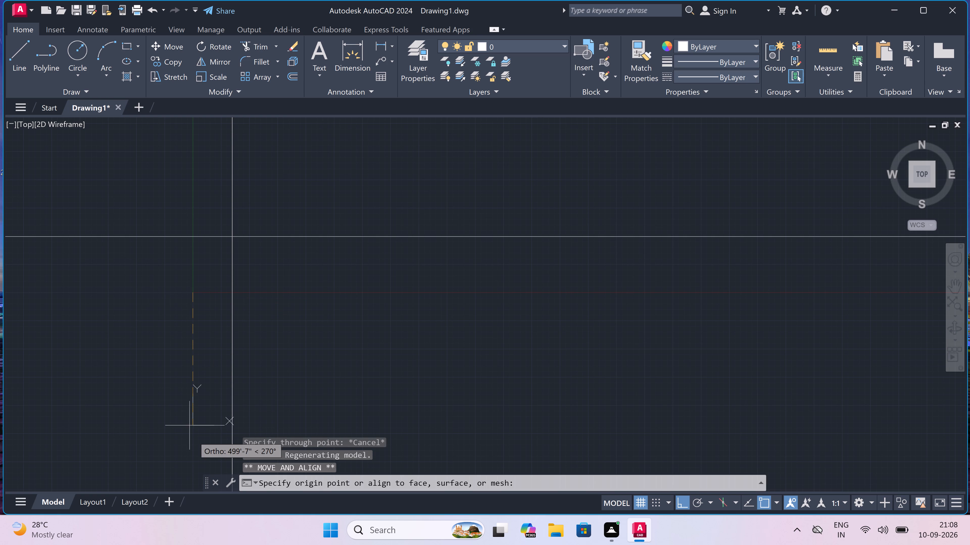
{"action": "left_click", "coordinate": [191, 466]}
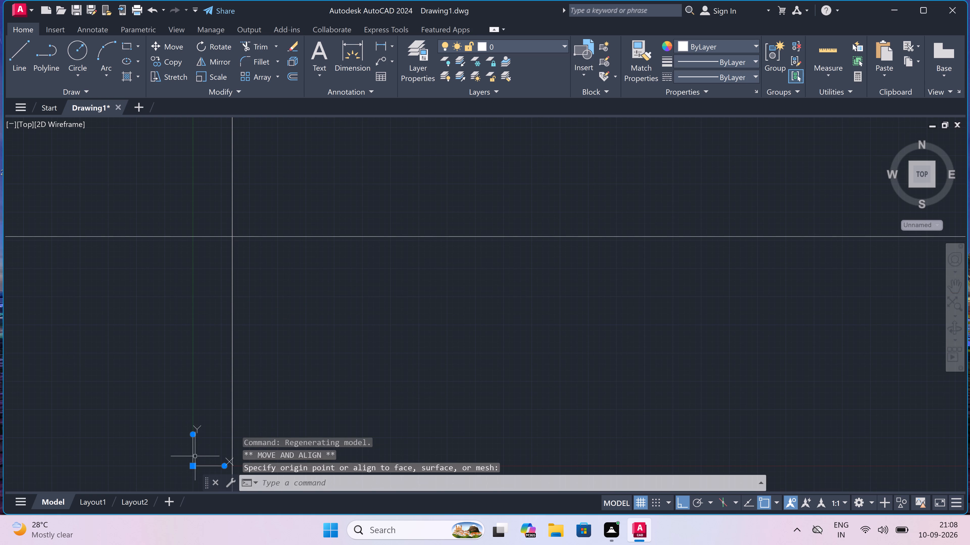
{"action": "left_click", "coordinate": [192, 468]}
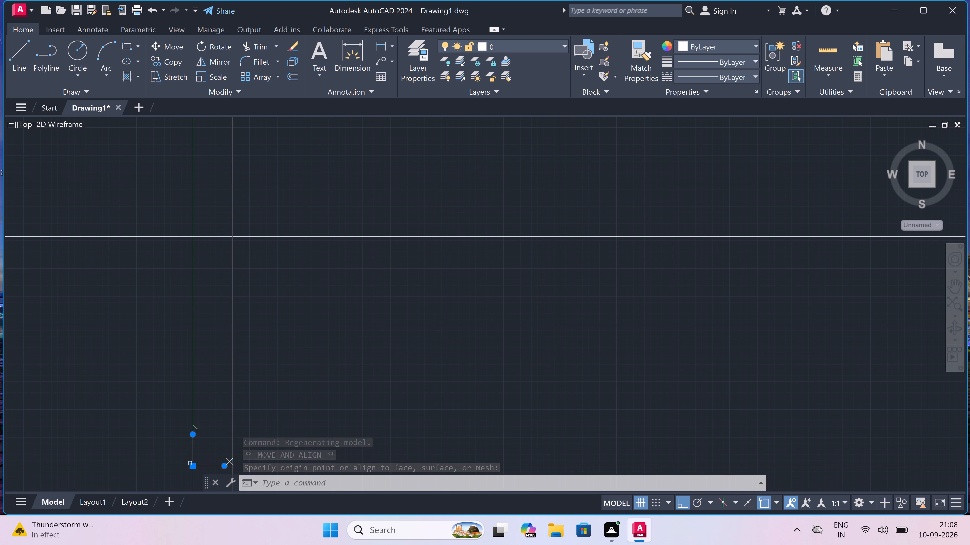
{"action": "left_click", "coordinate": [192, 465]}
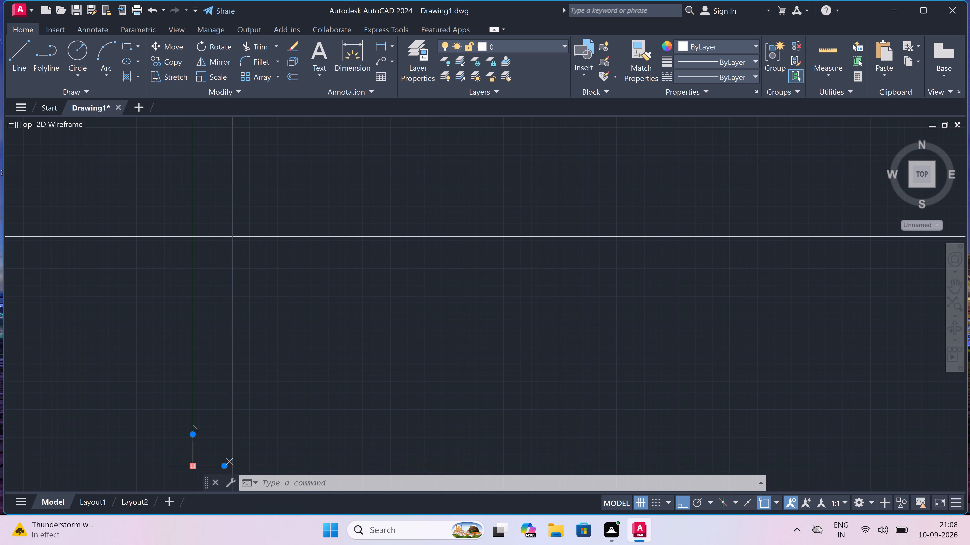
{"action": "left_click", "coordinate": [25, 438]}
Trim the vertical line above the intersection and the horizontal line left of it, leaving an upper-left corner.
{"action": "scroll", "coordinate": [241, 221], "scroll_direction": "up", "scroll_amount": 2}
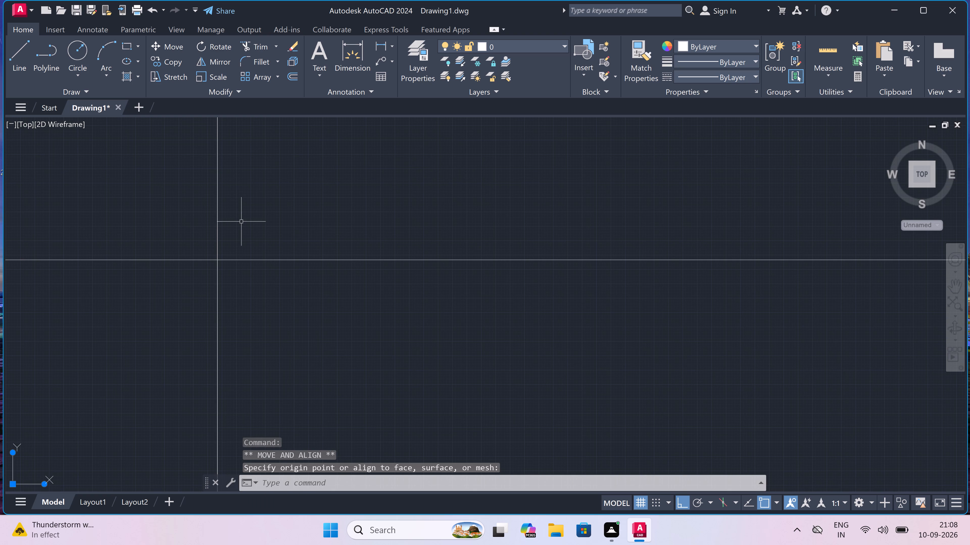
{"action": "type", "text": "tr"}
{"action": "key", "text": "space"}
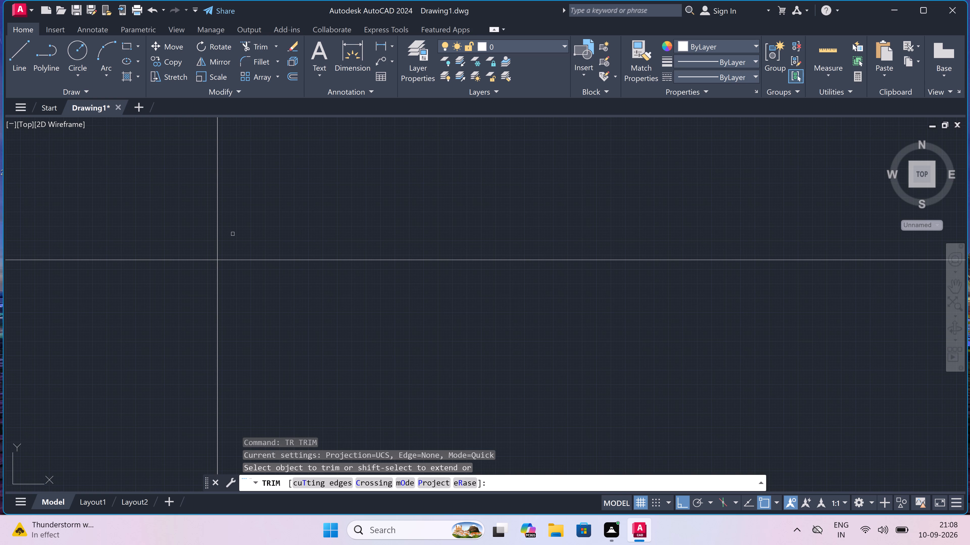
{"action": "left_click_drag", "start_coordinate": [229, 233], "coordinate": [221, 232]}
{"action": "left_click", "coordinate": [155, 235]}
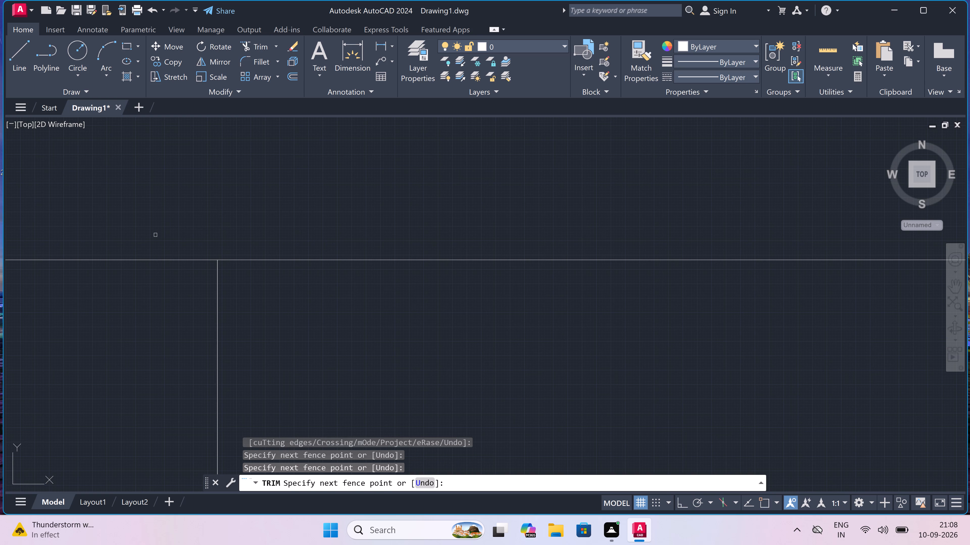
{"action": "left_click_drag", "start_coordinate": [155, 235], "coordinate": [154, 280]}
{"action": "left_click", "coordinate": [138, 330]}
{"action": "left_click", "coordinate": [152, 228]}
{"action": "scroll", "coordinate": [220, 282], "scroll_direction": "up", "scroll_amount": 2}
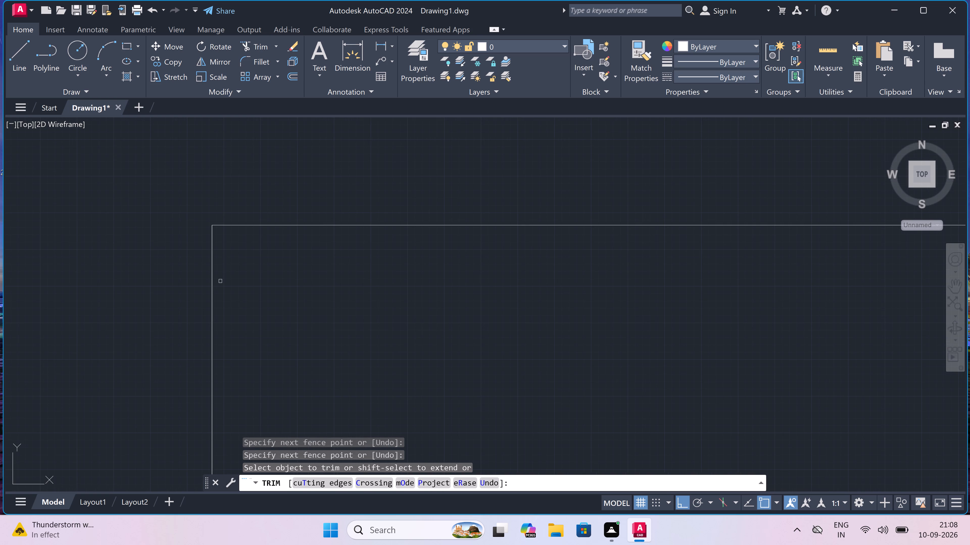
{"action": "scroll", "coordinate": [225, 263], "scroll_direction": "up", "scroll_amount": 2}
{"action": "scroll", "coordinate": [232, 256], "scroll_direction": "down", "scroll_amount": 2}
{"action": "scroll", "coordinate": [238, 243], "scroll_direction": "up", "scroll_amount": 1}
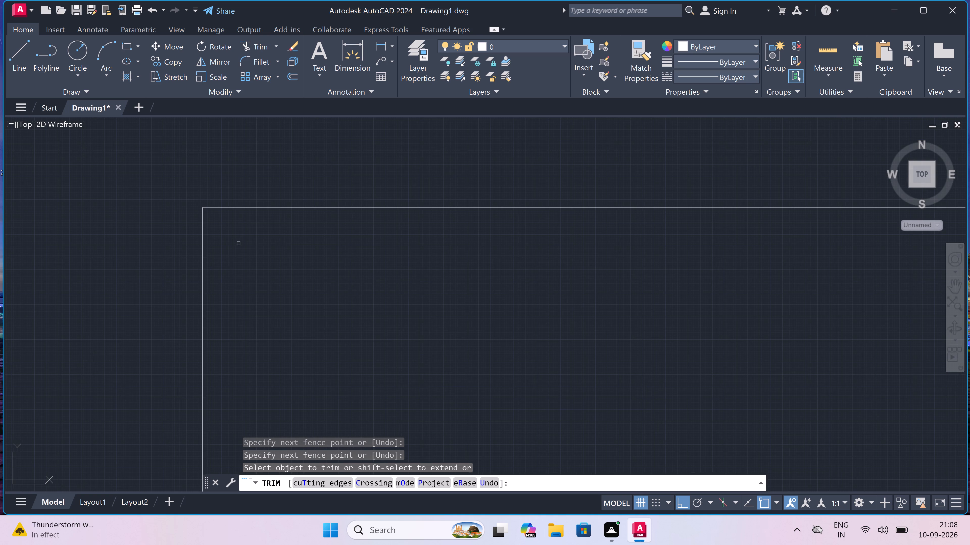
{"action": "key", "text": "Escape"}
Offset the top horizontal line and the left vertical line 9" toward the inside of the corner.
{"action": "type", "text": "o"}
{"action": "key", "text": "space"}
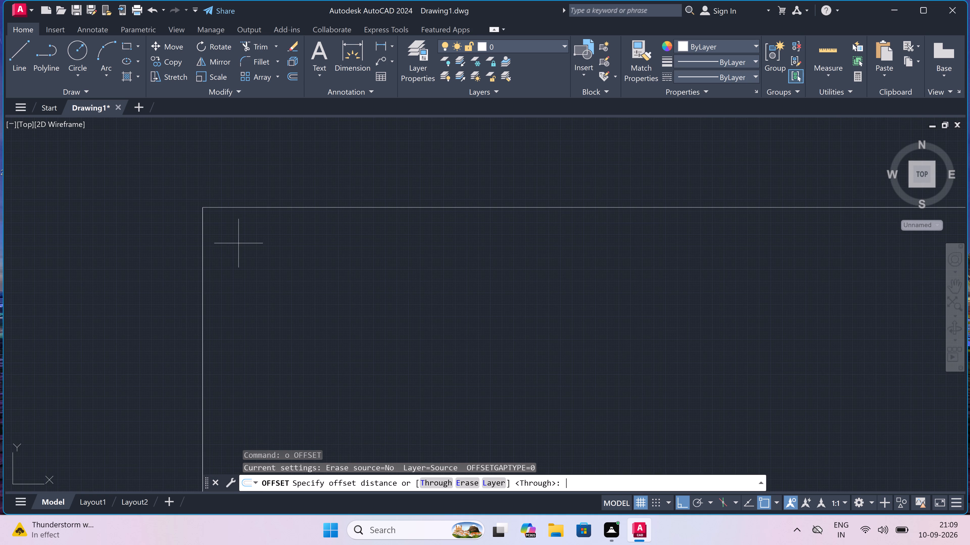
{"action": "left_click", "coordinate": [288, 207]}
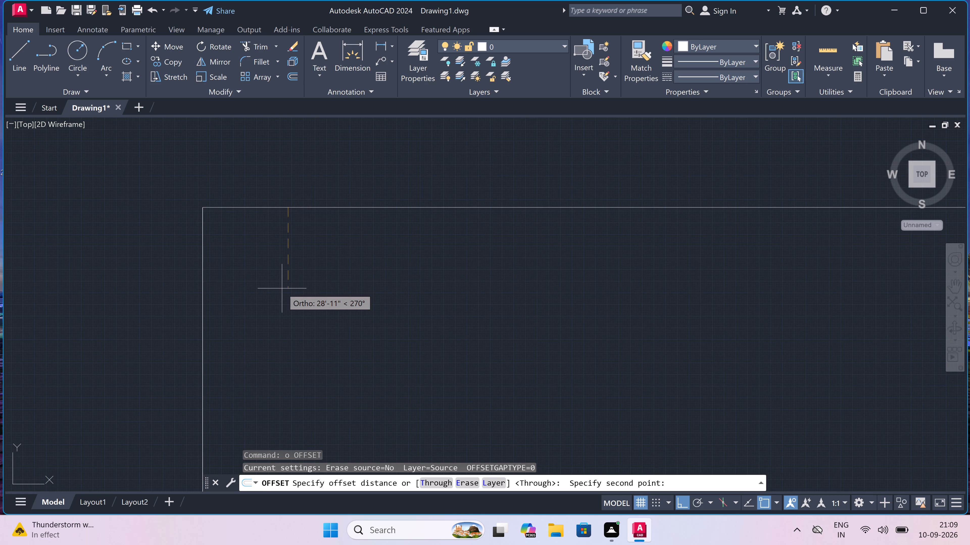
{"action": "type", "text": "9\""}
{"action": "key", "text": "space"}
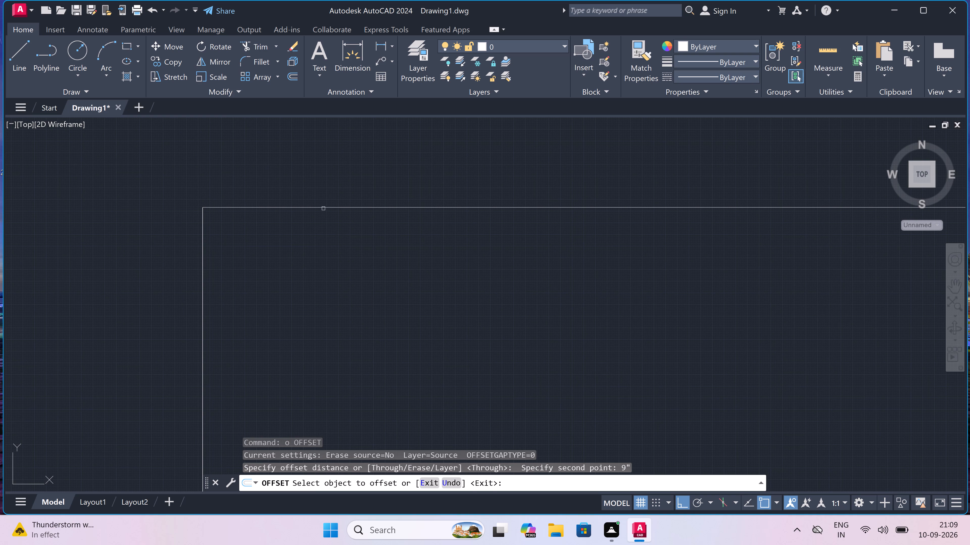
{"action": "left_click_drag", "start_coordinate": [324, 207], "coordinate": [324, 213]}
{"action": "left_click", "coordinate": [320, 248]}
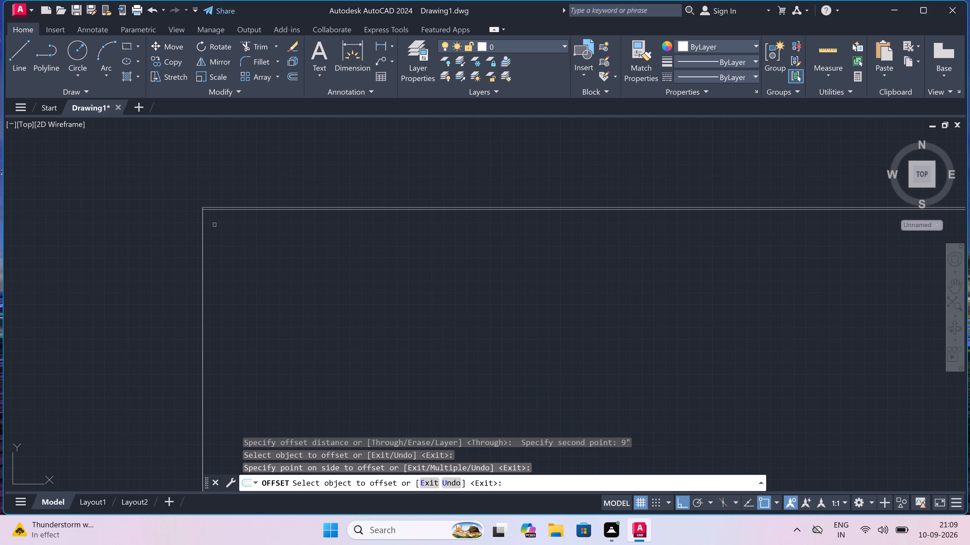
{"action": "scroll", "coordinate": [205, 204], "scroll_direction": "up", "scroll_amount": 3}
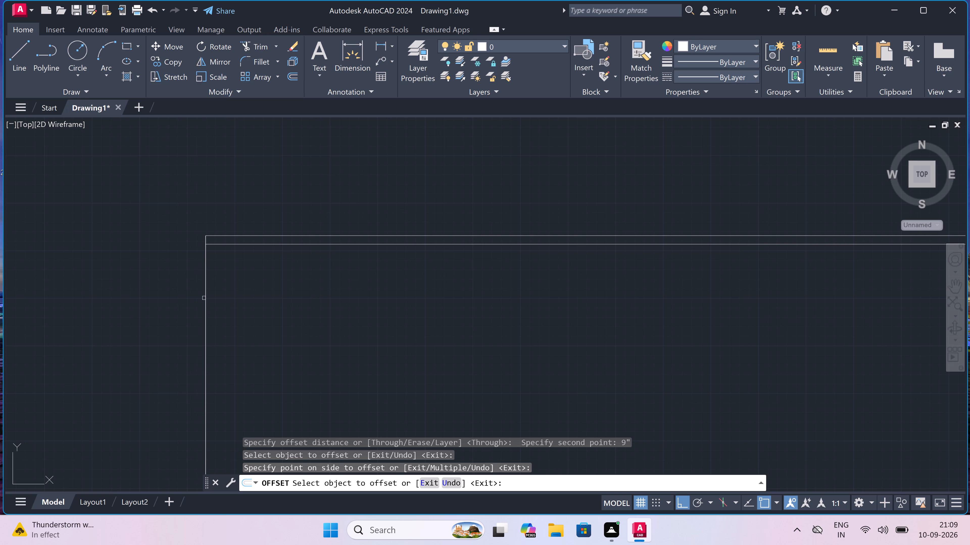
{"action": "left_click_drag", "start_coordinate": [205, 297], "coordinate": [211, 296]}
{"action": "left_click", "coordinate": [232, 292]}
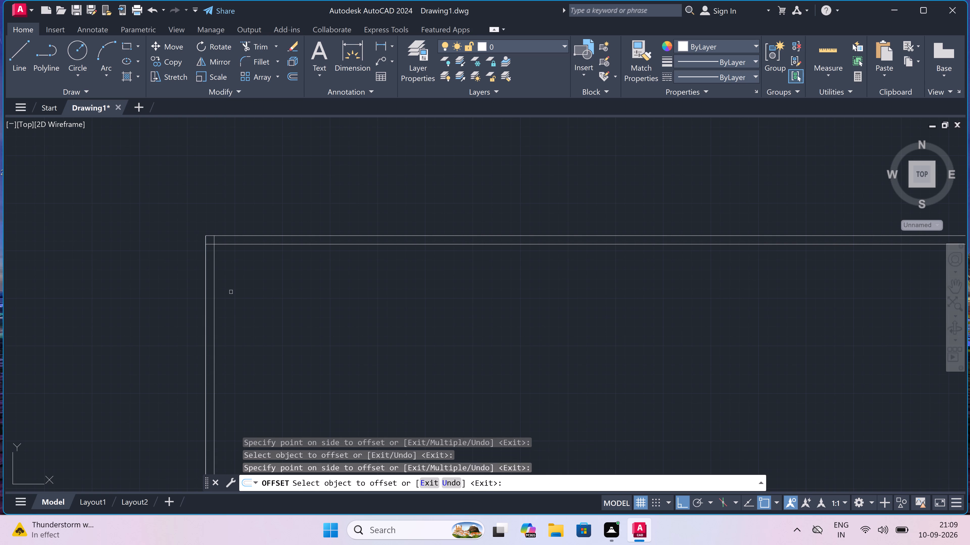
{"action": "key", "text": "Escape"}
Offset the inner line of the top wall 10'8" downward into the plan.
{"action": "type", "text": "o"}
{"action": "key", "text": "space"}
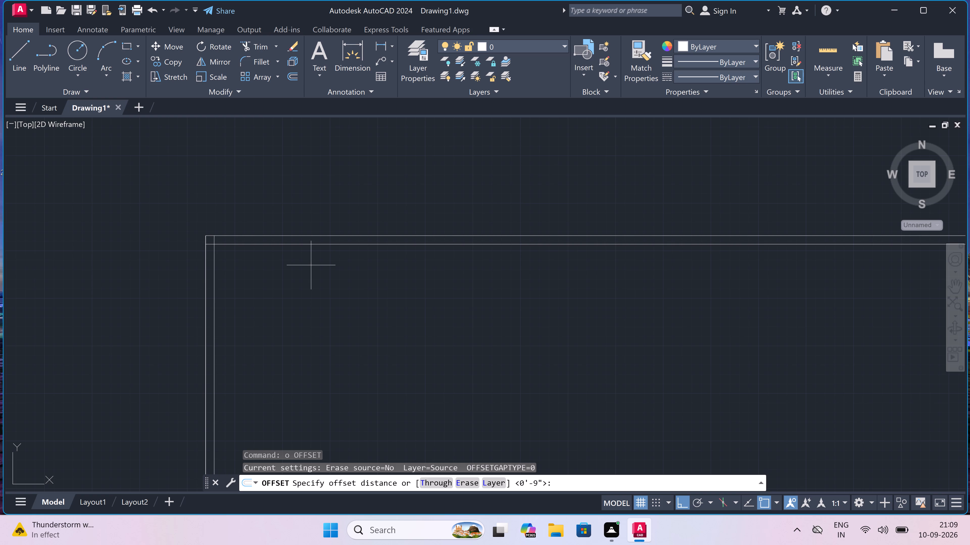
{"action": "left_click_drag", "start_coordinate": [309, 245], "coordinate": [310, 267]}
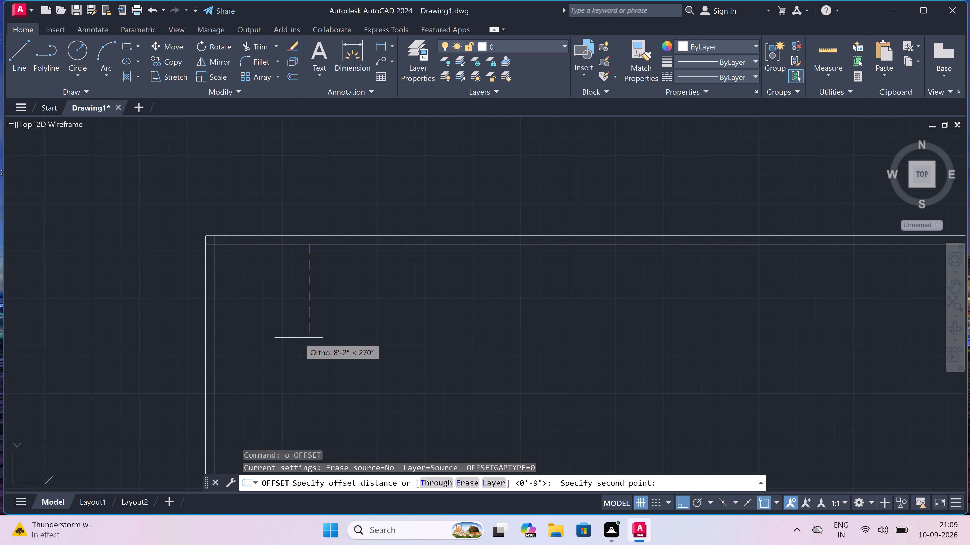
{"action": "key", "text": "1"}
{"action": "type", "text": "0'"}
{"action": "key", "text": "8"}
{"action": "type", "text": "\""}
{"action": "key", "text": "space"}
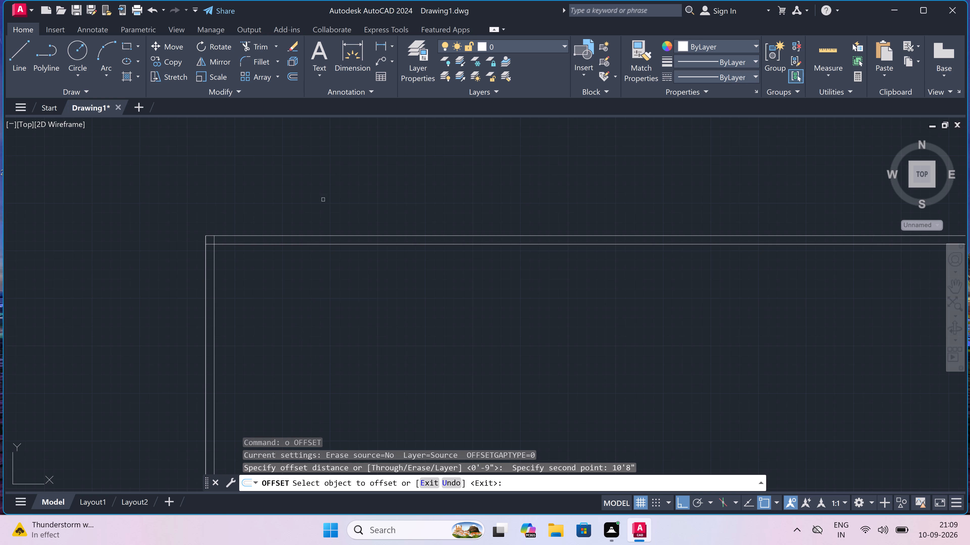
{"action": "left_click_drag", "start_coordinate": [325, 244], "coordinate": [325, 248]}
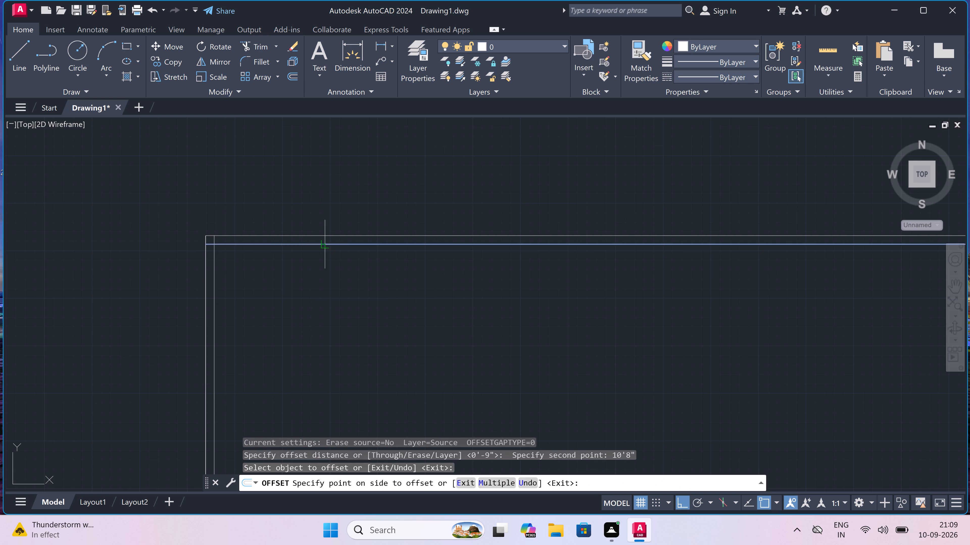
{"action": "left_click", "coordinate": [313, 313]}
{"action": "key", "text": "Escape"}
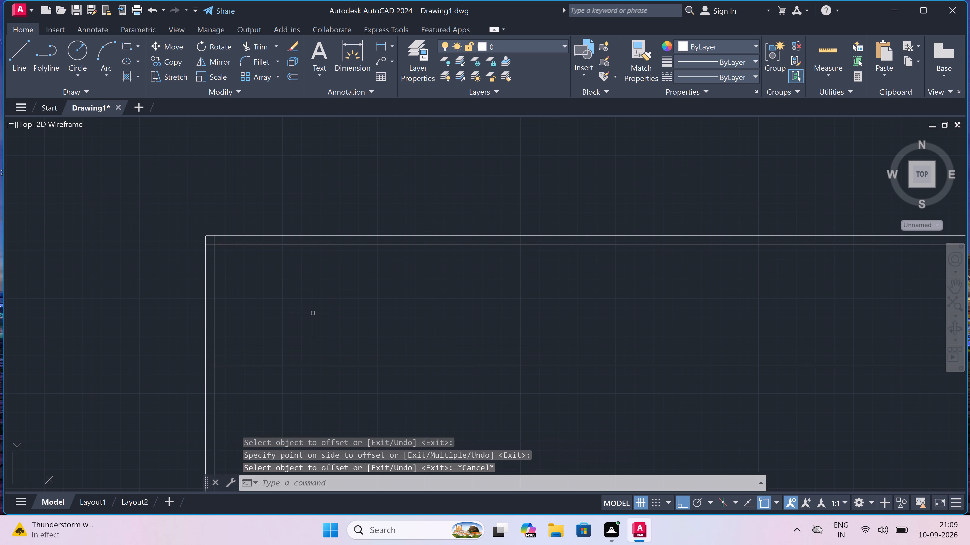
Offset the new lower horizontal line 4.5" downward to form a thin partition wall.
{"action": "type", "text": "o"}
{"action": "key", "text": "space"}
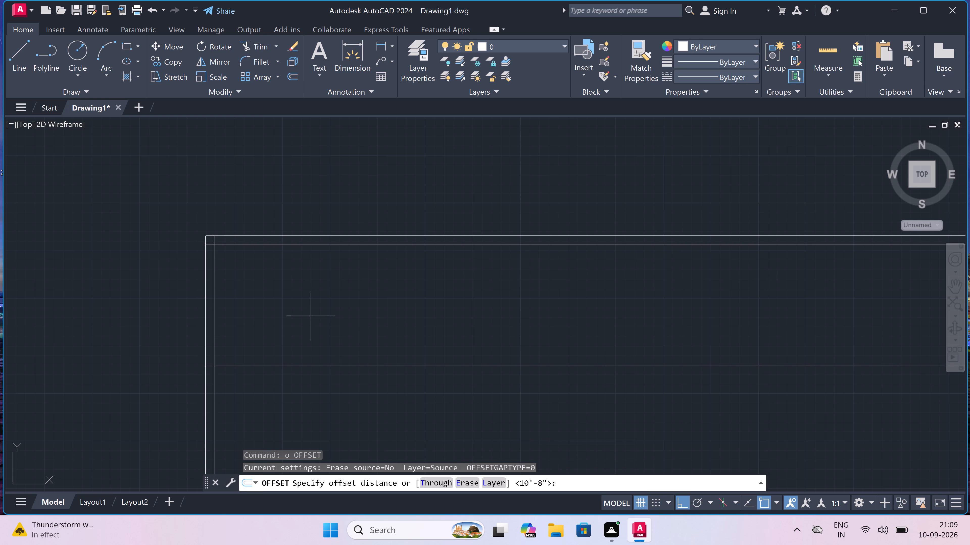
{"action": "left_click_drag", "start_coordinate": [315, 366], "coordinate": [309, 414]}
{"action": "type", "text": "4.5\""}
{"action": "key", "text": "space"}
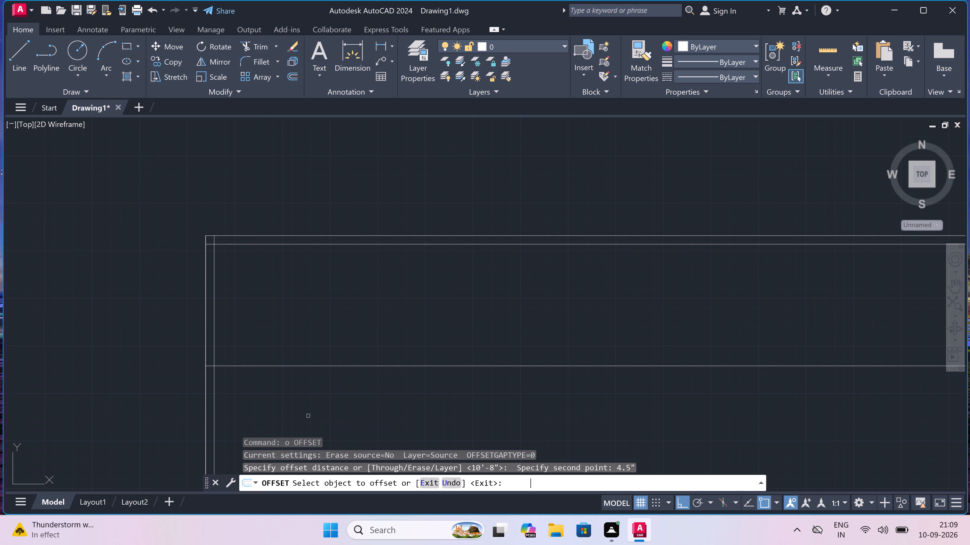
{"action": "left_click", "coordinate": [290, 365]}
{"action": "left_click", "coordinate": [290, 378]}
{"action": "scroll", "coordinate": [288, 376], "scroll_direction": "up", "scroll_amount": 2}
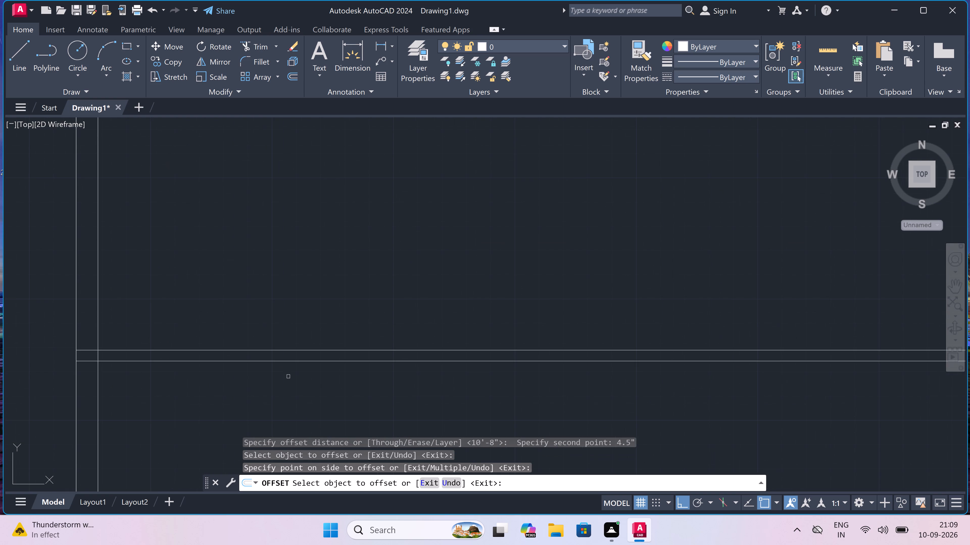
{"action": "scroll", "coordinate": [289, 378], "scroll_direction": "down", "scroll_amount": 1}
{"action": "key", "text": "Escape"}
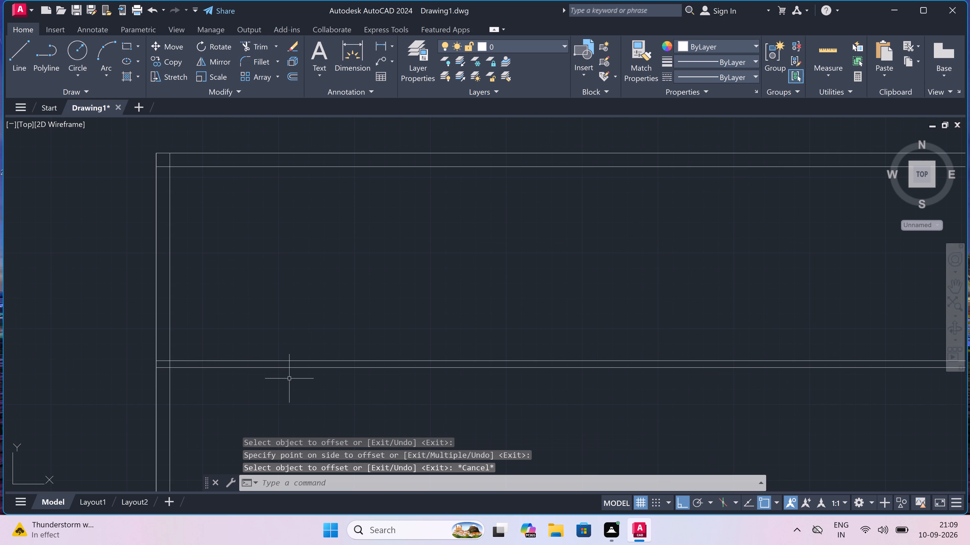
Offset the inner line of the left wall 4' to the right, into the plan.
{"action": "type", "text": "o"}
{"action": "key", "text": "space"}
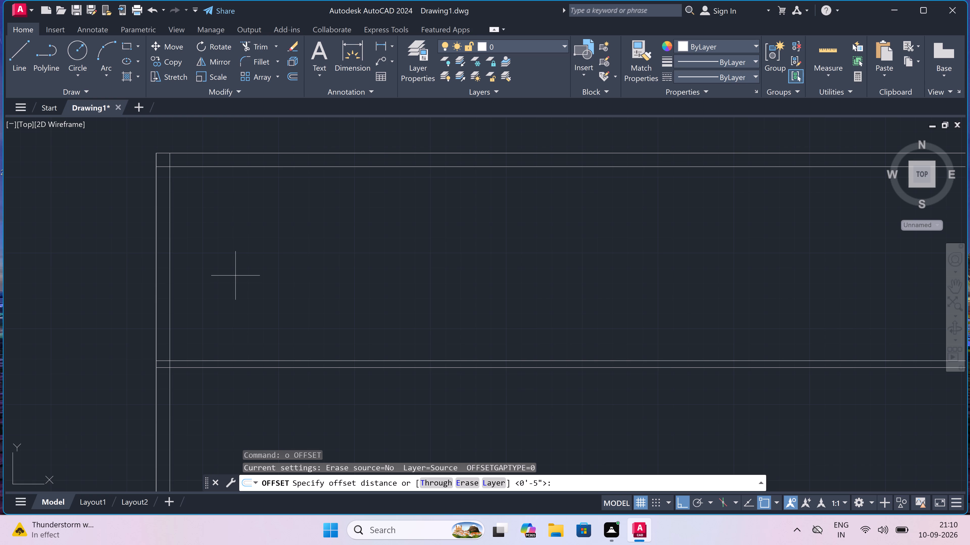
{"action": "scroll", "coordinate": [236, 276], "scroll_direction": "down", "scroll_amount": 1}
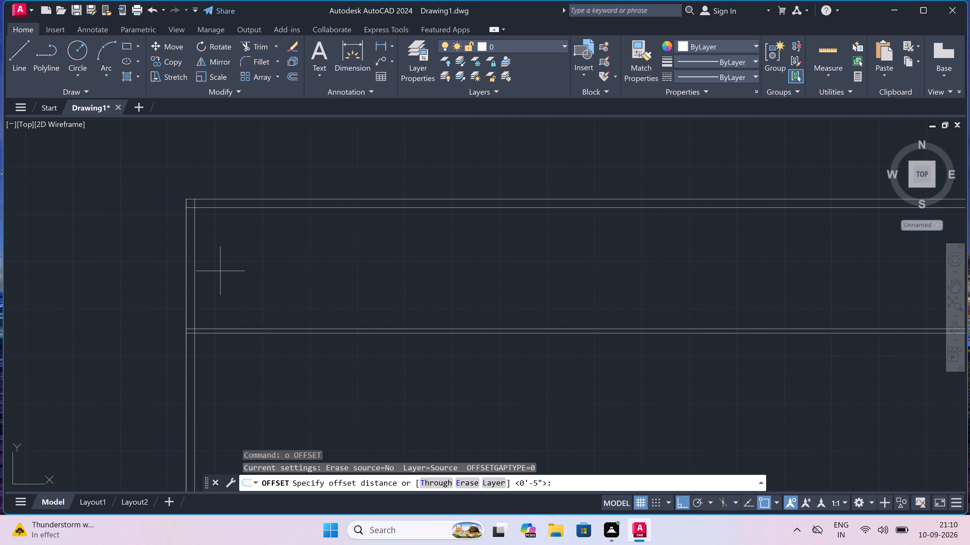
{"action": "left_click_drag", "start_coordinate": [195, 257], "coordinate": [199, 257]}
{"action": "type", "text": "4'"}
{"action": "key", "text": "space"}
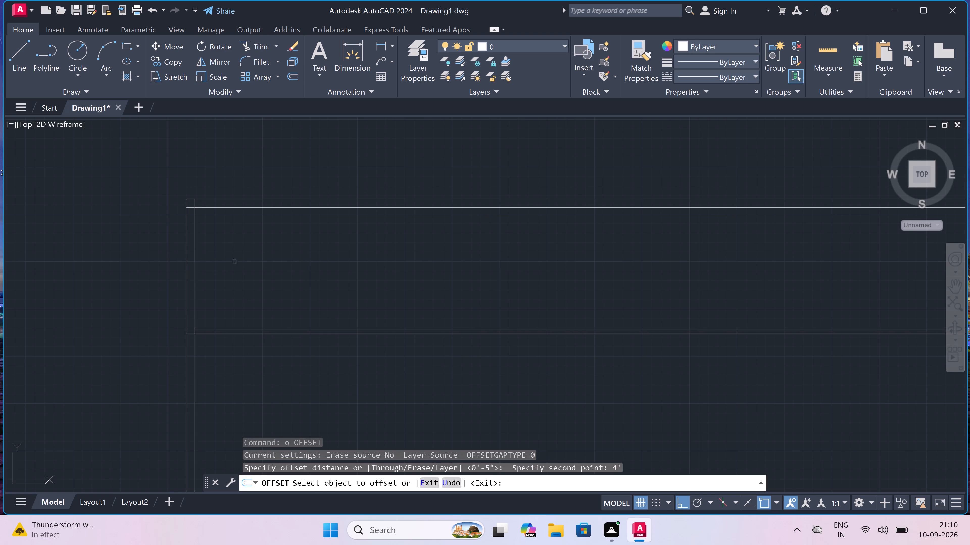
{"action": "left_click", "coordinate": [195, 243]}
{"action": "left_click", "coordinate": [259, 251]}
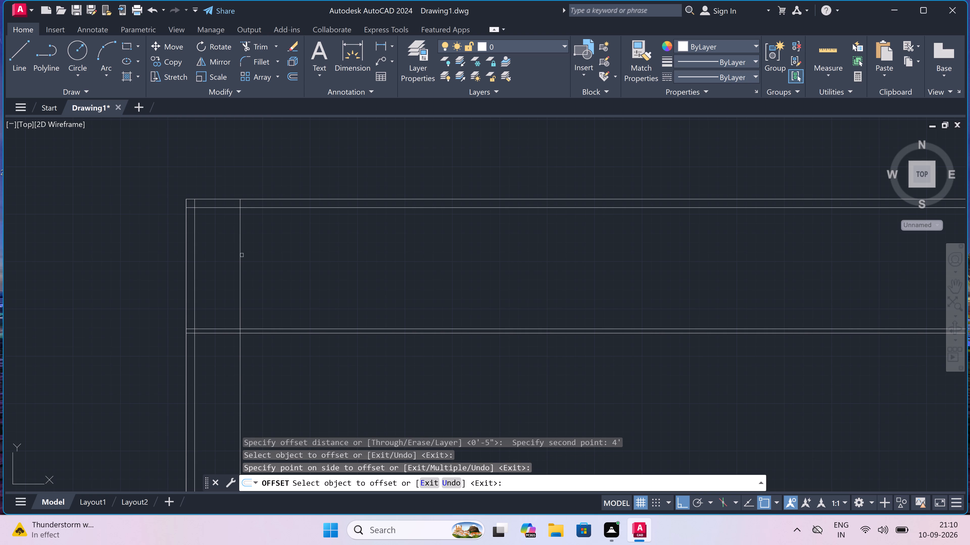
{"action": "scroll", "coordinate": [229, 256], "scroll_direction": "up", "scroll_amount": 1}
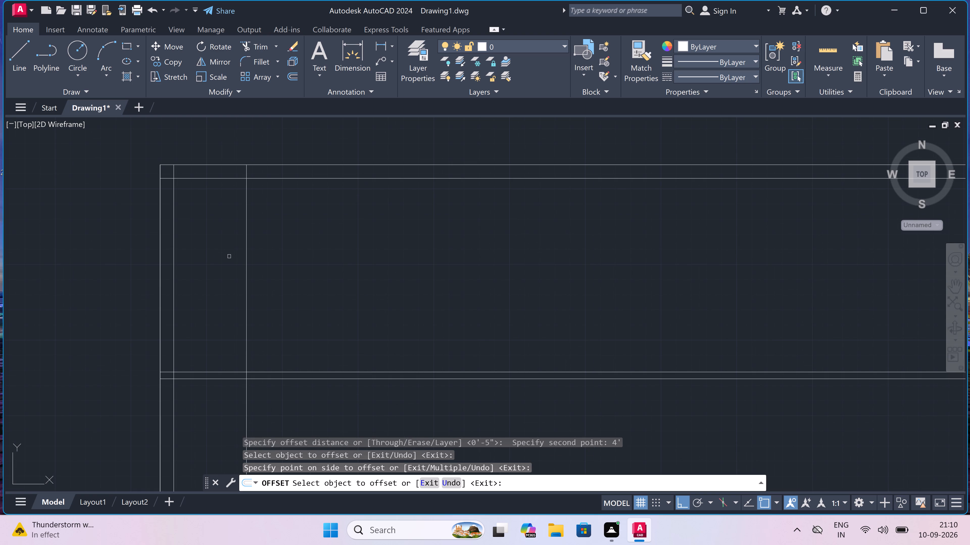
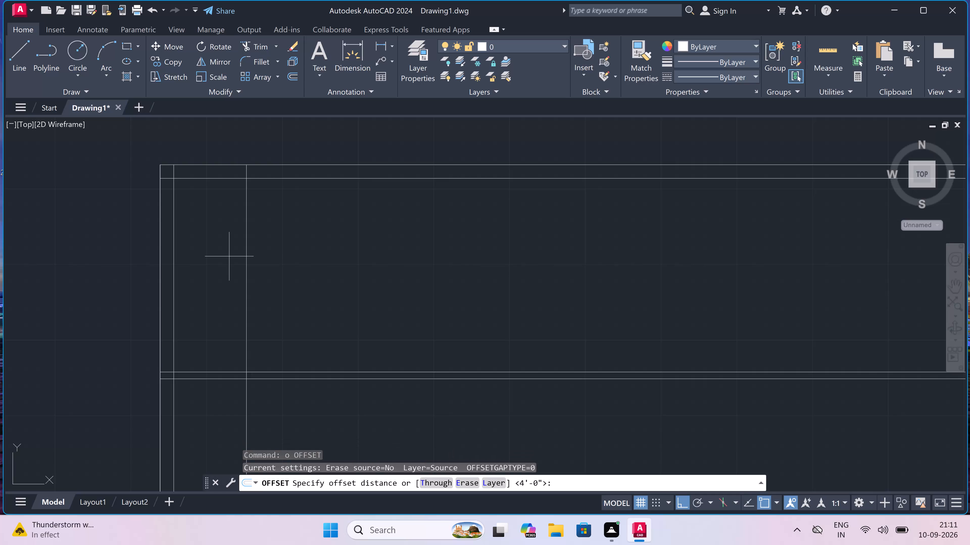
Offset the vertical line 4' inside the left wall 4.5" to the right to form a thin partition.
{"action": "left_click_drag", "start_coordinate": [247, 262], "coordinate": [250, 261]}
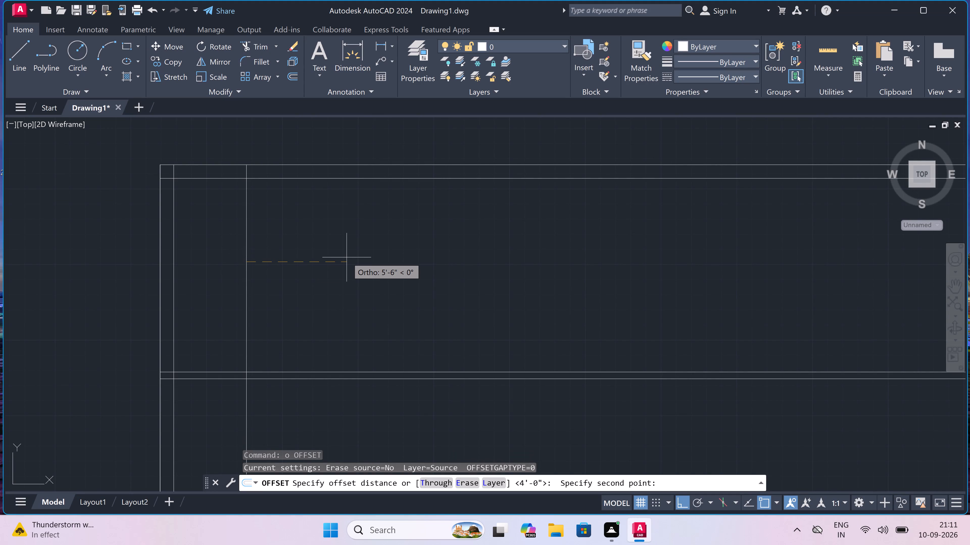
{"action": "type", "text": "4.5\""}
{"action": "key", "text": "space"}
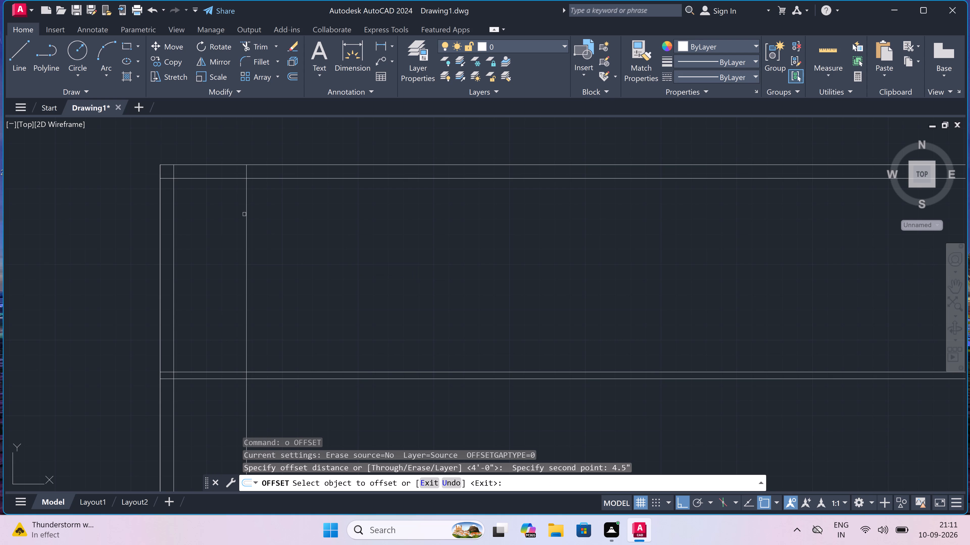
{"action": "left_click_drag", "start_coordinate": [246, 214], "coordinate": [254, 214]}
{"action": "left_click", "coordinate": [269, 212]}
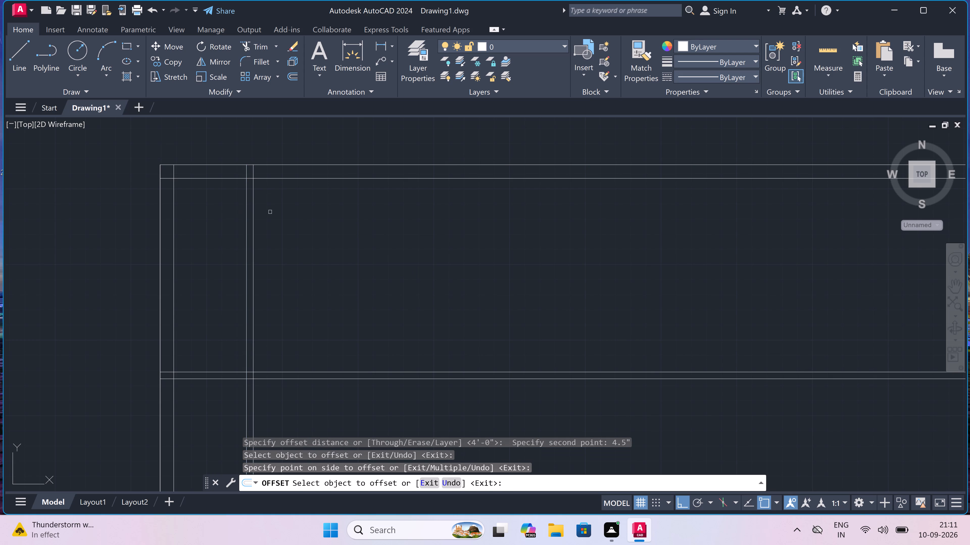
{"action": "key", "text": "Escape"}
Offset the right line of the first vertical partition 9'4" to the right.
{"action": "type", "text": "o"}
{"action": "key", "text": "space"}
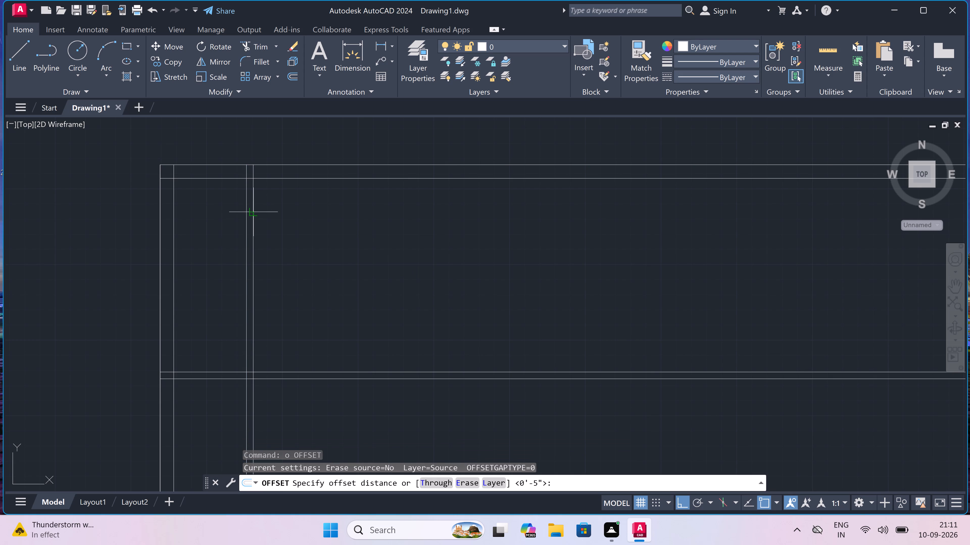
{"action": "left_click_drag", "start_coordinate": [255, 209], "coordinate": [262, 210]}
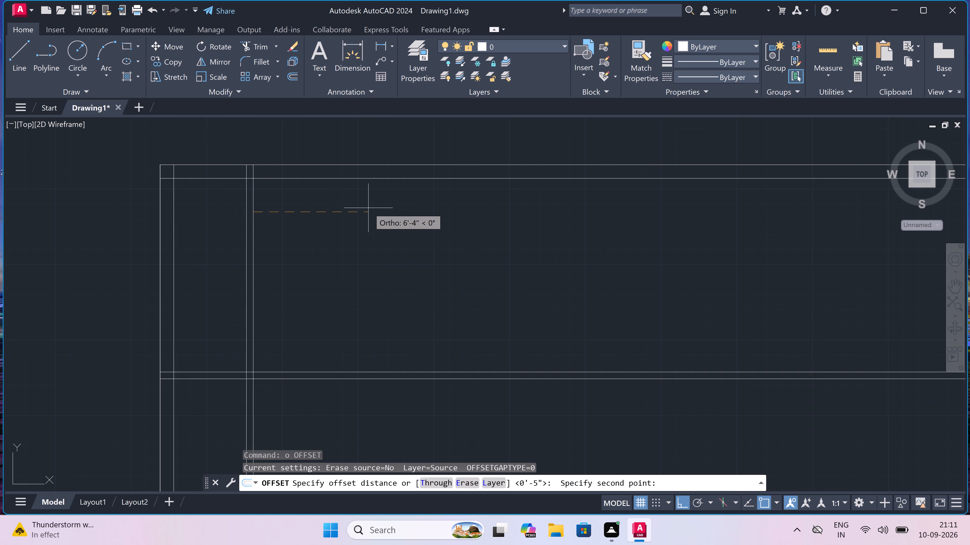
{"action": "type", "text": "9'4"}
{"action": "type", "text": "\""}
{"action": "key", "text": "space"}
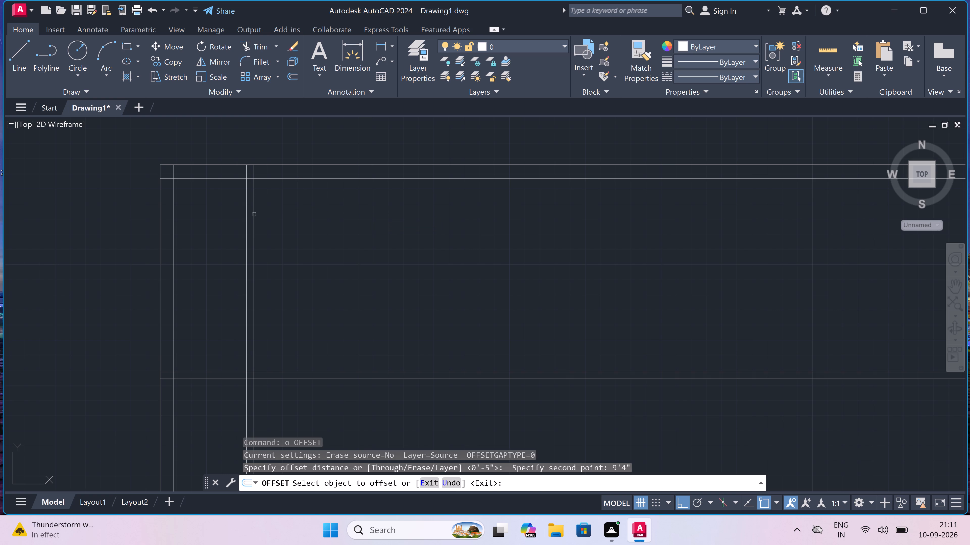
{"action": "left_click_drag", "start_coordinate": [254, 213], "coordinate": [257, 214]}
{"action": "left_click", "coordinate": [342, 215]}
{"action": "key", "text": "Escape"}
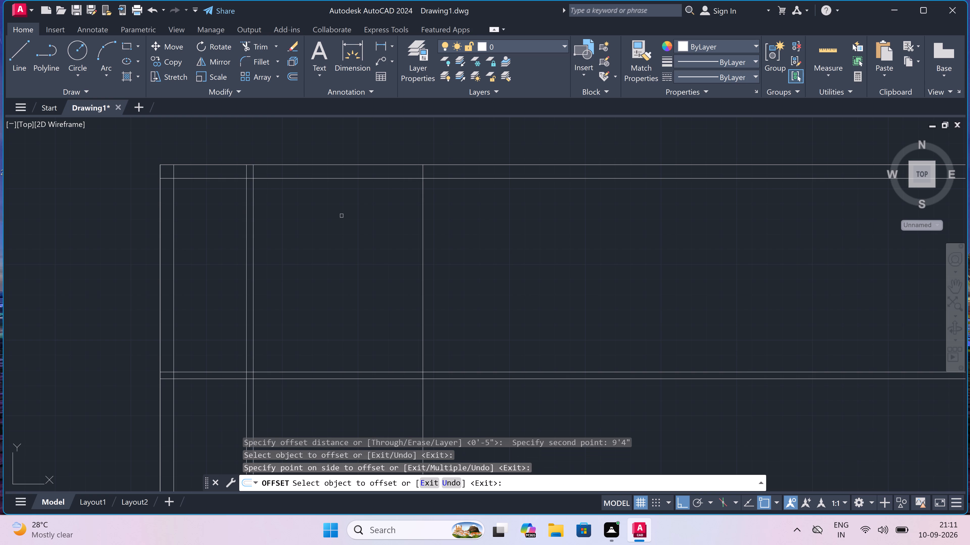
Offset the newest vertical line 4.5" to the right to form the second vertical partition.
{"action": "type", "text": "o"}
{"action": "key", "text": "space"}
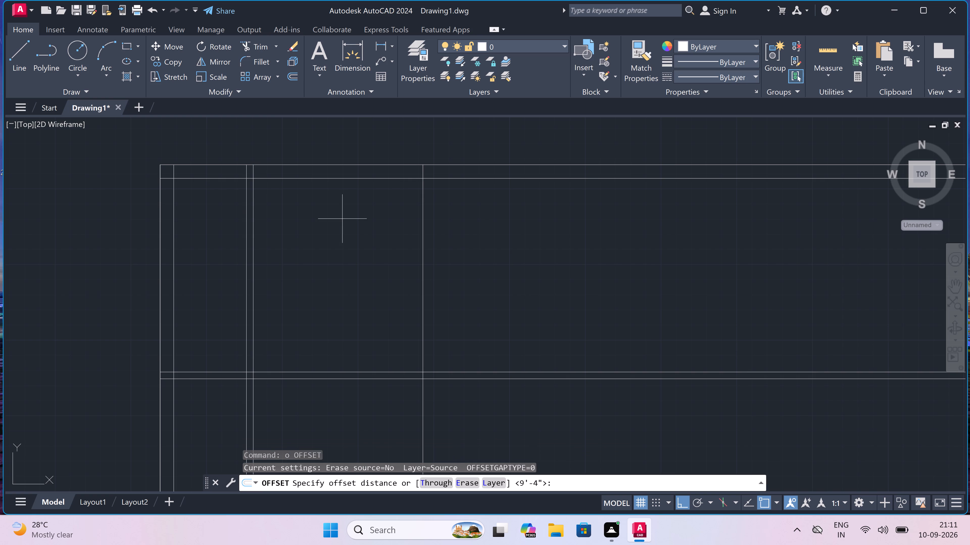
{"action": "left_click", "coordinate": [424, 252]}
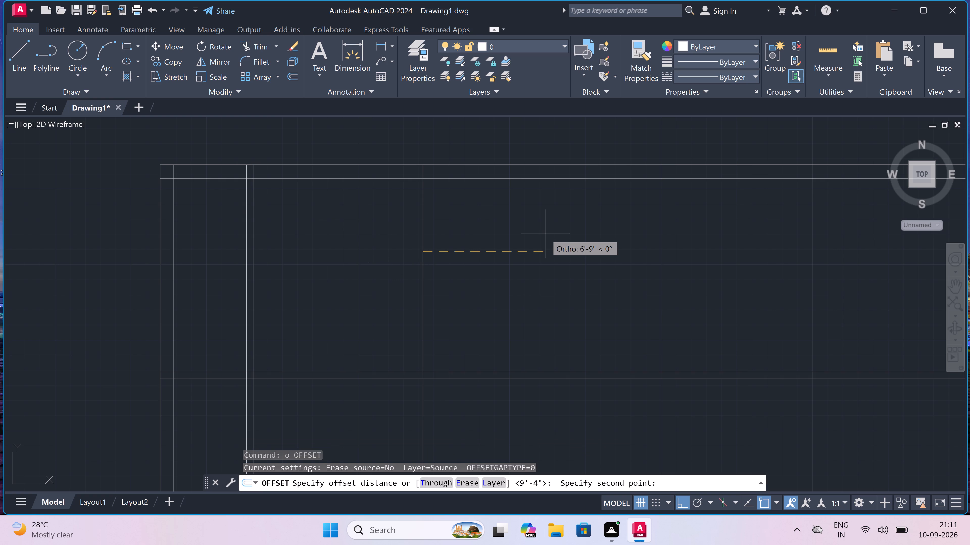
{"action": "type", "text": "4.5"}
{"action": "type", "text": "\""}
{"action": "key", "text": "space"}
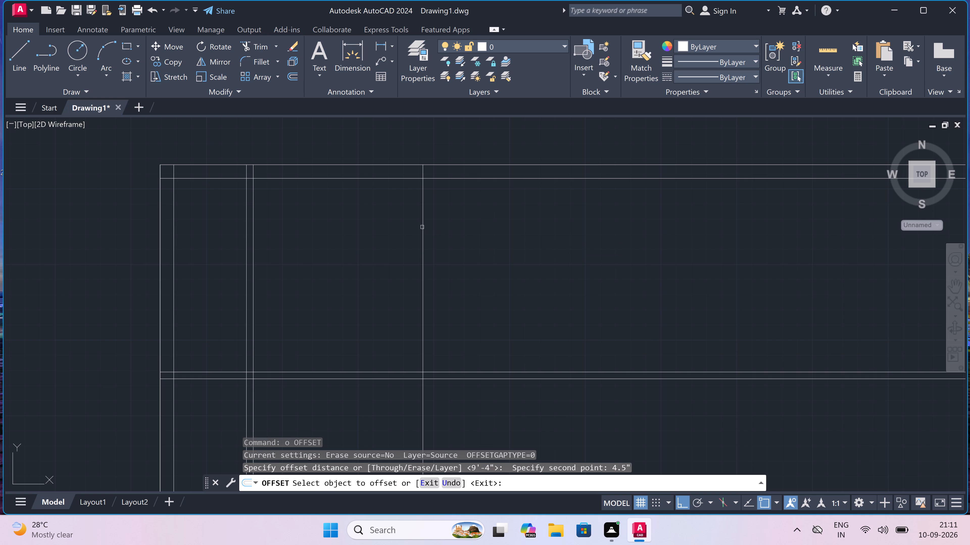
{"action": "left_click_drag", "start_coordinate": [422, 227], "coordinate": [429, 228]}
{"action": "left_click", "coordinate": [437, 228]}
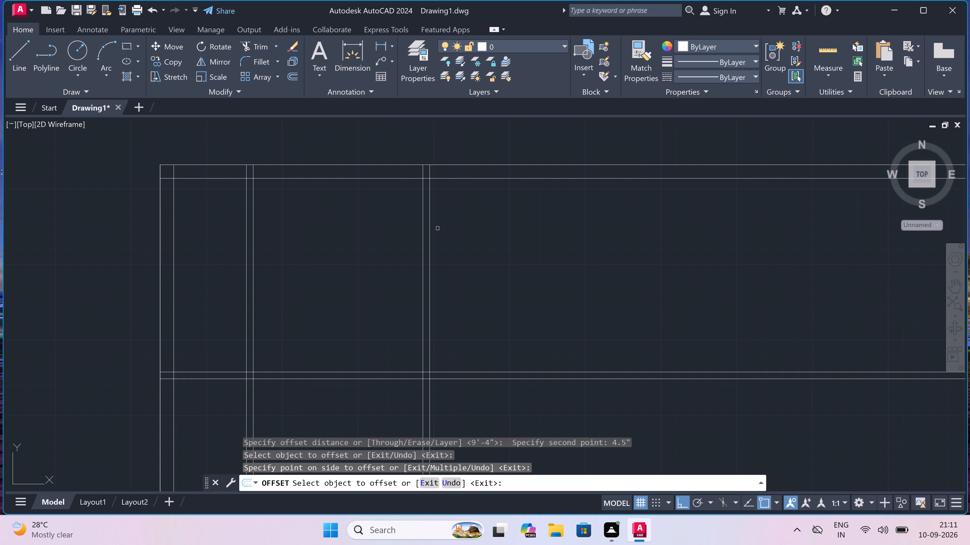
{"action": "key", "text": "Escape"}
Offset the right line of the second vertical partition 12' to the right.
{"action": "type", "text": "o"}
{"action": "key", "text": "space"}
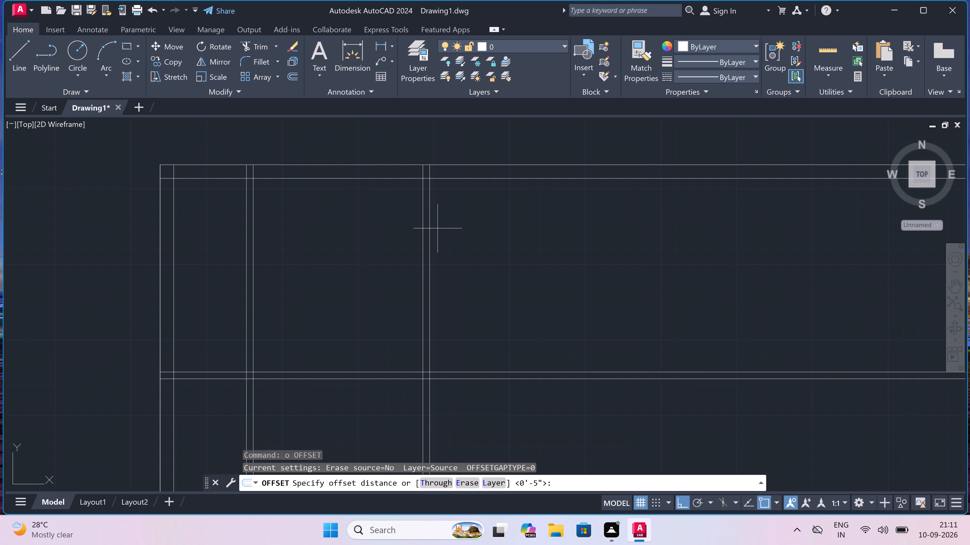
{"action": "left_click", "coordinate": [432, 228]}
{"action": "type", "text": "12'"}
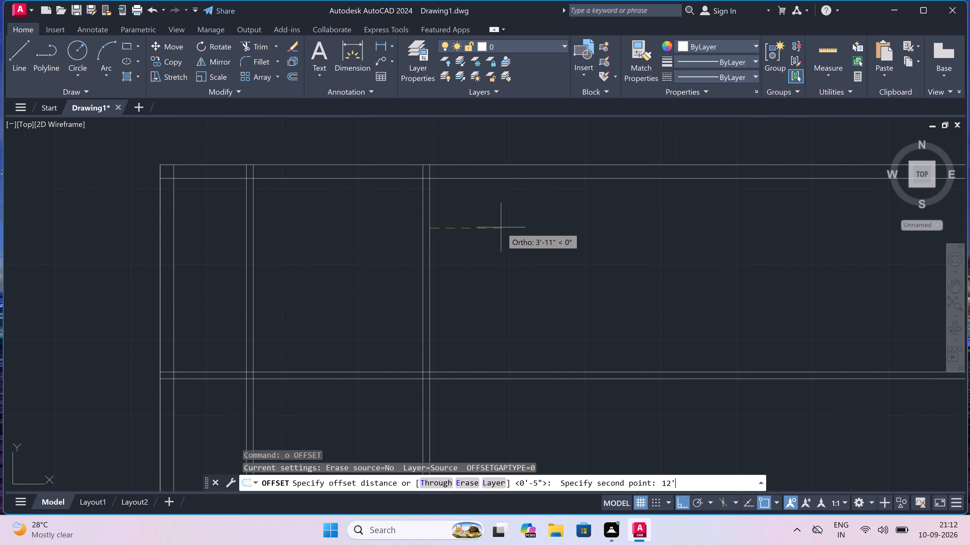
{"action": "key", "text": "space"}
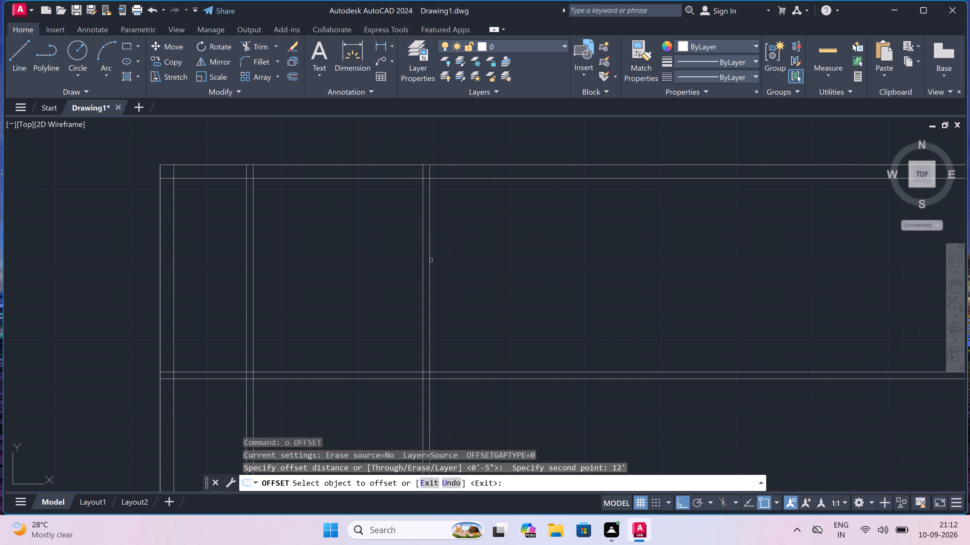
{"action": "left_click_drag", "start_coordinate": [431, 260], "coordinate": [436, 260]}
{"action": "left_click", "coordinate": [457, 258]}
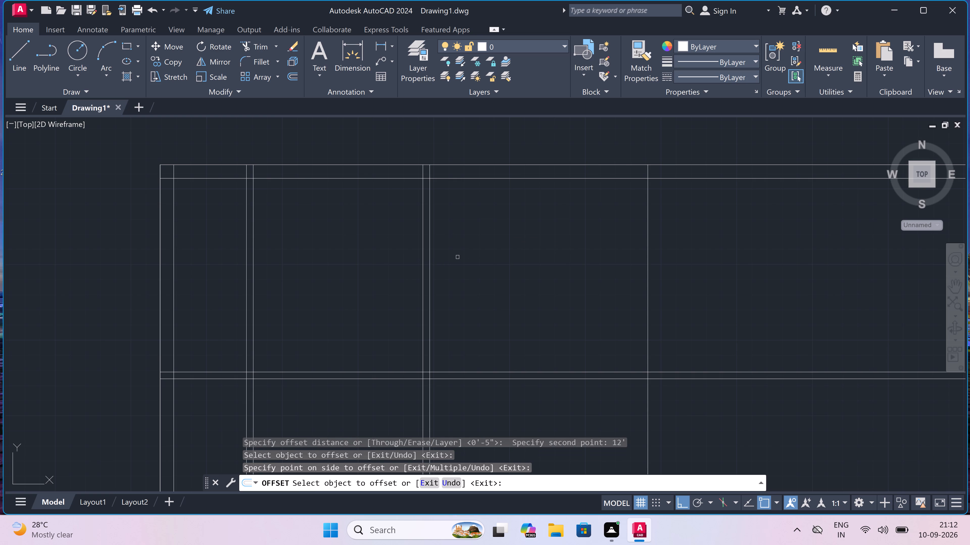
{"action": "key", "text": "Escape"}
Offset the rightmost vertical line 9" to the right to form the right outer wall.
{"action": "type", "text": "o"}
{"action": "key", "text": "space"}
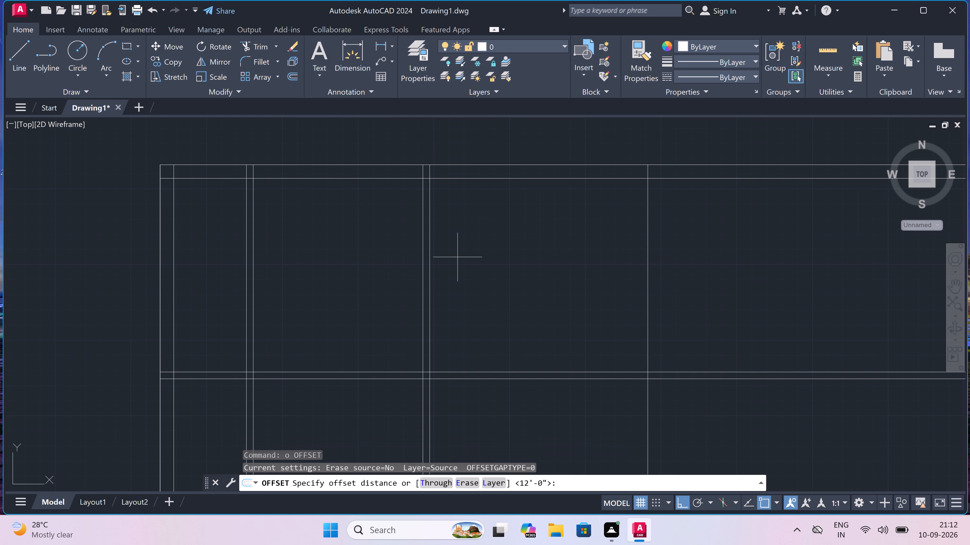
{"action": "left_click_drag", "start_coordinate": [650, 255], "coordinate": [655, 256]}
{"action": "type", "text": "9\""}
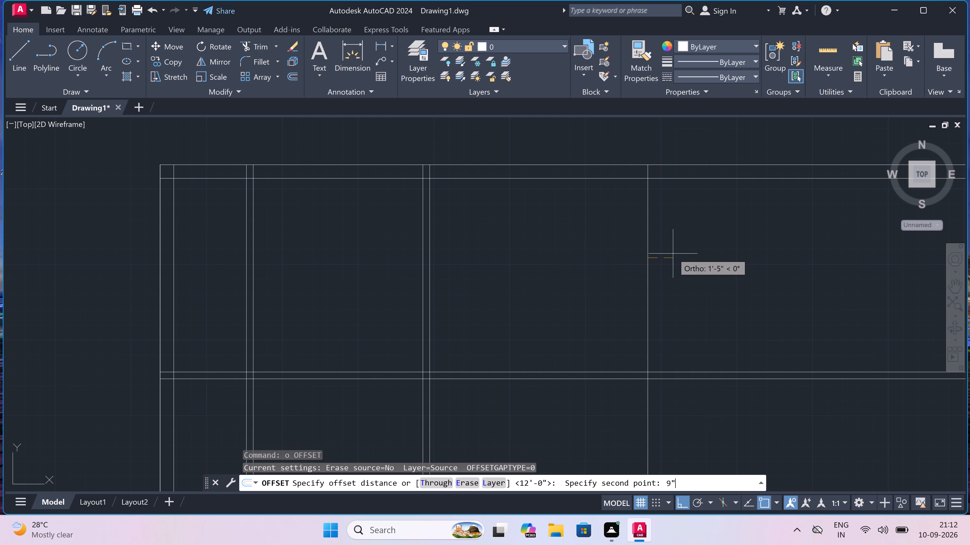
{"action": "key", "text": "space"}
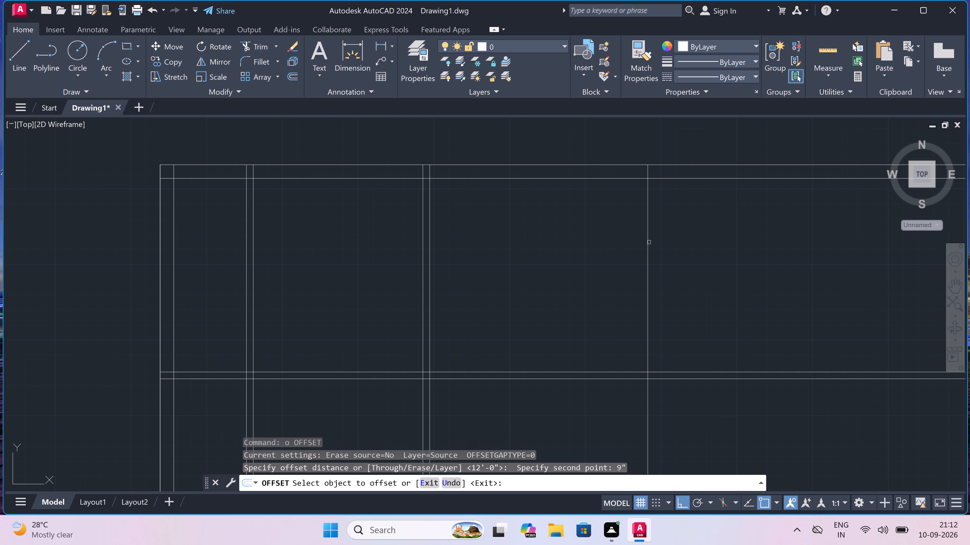
{"action": "left_click_drag", "start_coordinate": [649, 241], "coordinate": [656, 241]}
{"action": "left_click", "coordinate": [693, 234]}
{"action": "scroll", "coordinate": [694, 233], "scroll_direction": "down", "scroll_amount": 3}
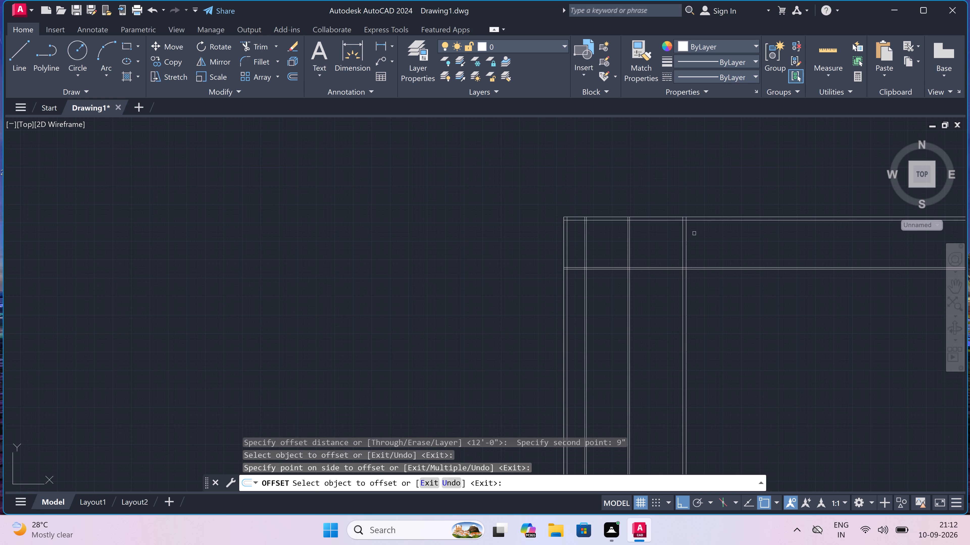
{"action": "key", "text": "Escape"}
Trim the ends of the four horizontal wall lines that extend past the outer face of the right wall.
{"action": "type", "text": "tr"}
{"action": "key", "text": "space"}
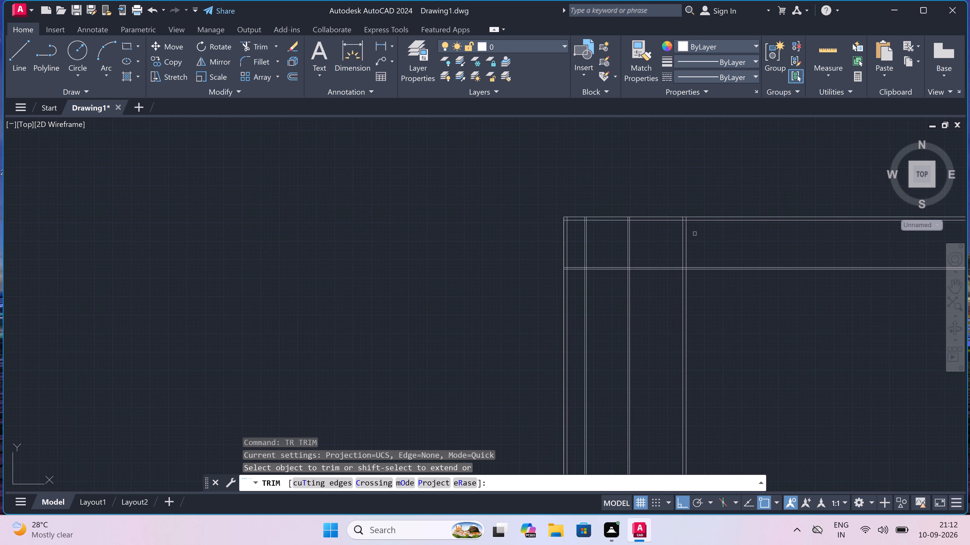
{"action": "left_click_drag", "start_coordinate": [690, 215], "coordinate": [693, 218]}
{"action": "left_click", "coordinate": [722, 295]}
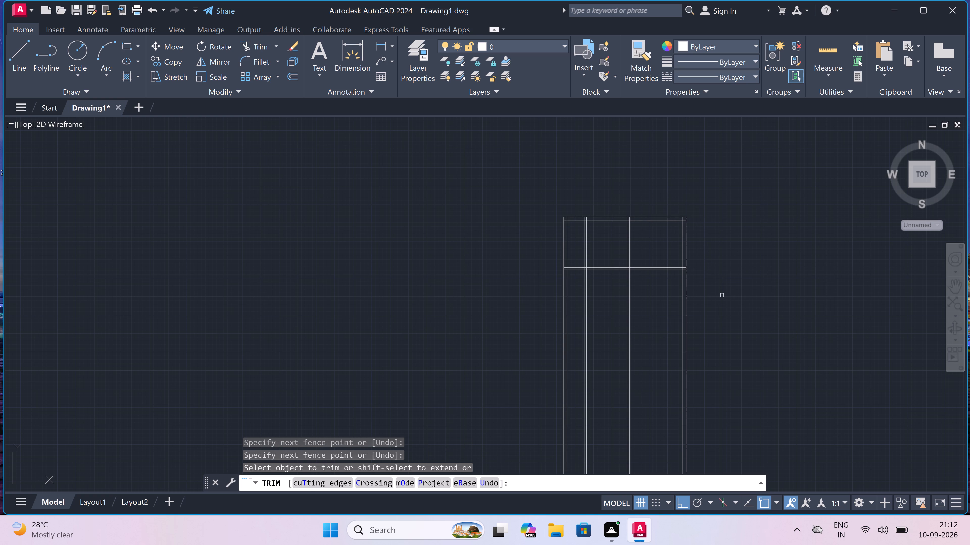
{"action": "scroll", "coordinate": [666, 290], "scroll_direction": "up", "scroll_amount": 2}
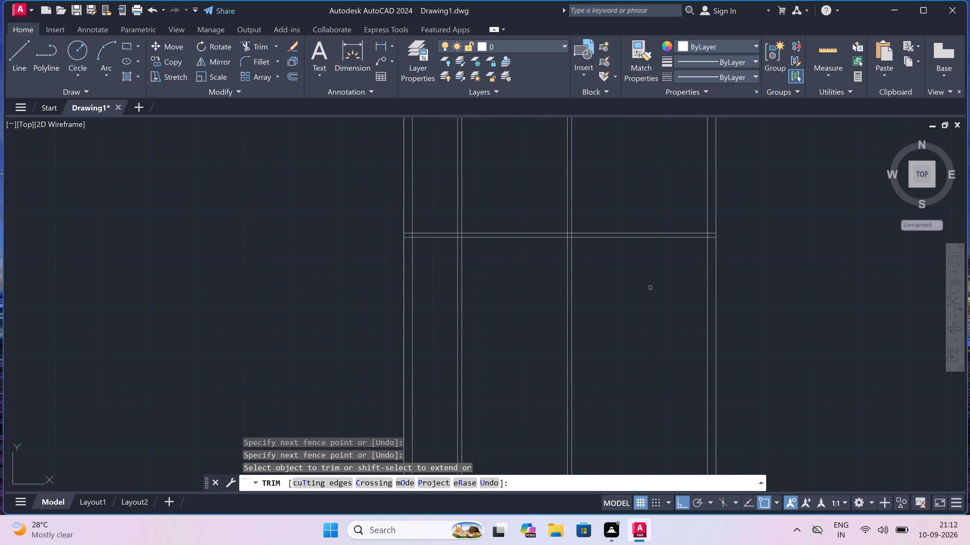
{"action": "key", "text": "Escape"}
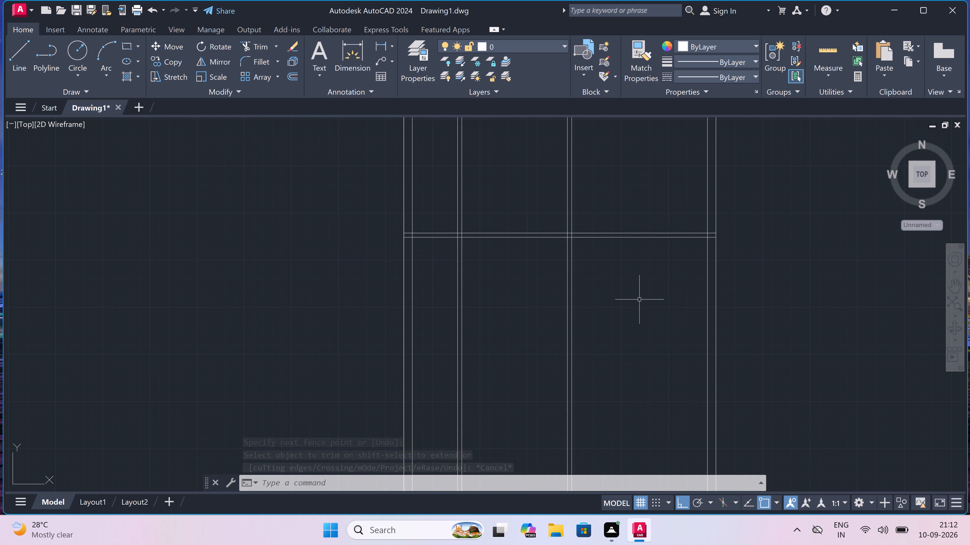
Offset the left line of the first vertical partition 6'6" to the left, past the left outer wall.
{"action": "scroll", "coordinate": [630, 303], "scroll_direction": "down", "scroll_amount": 1}
{"action": "scroll", "coordinate": [513, 230], "scroll_direction": "up", "scroll_amount": 2}
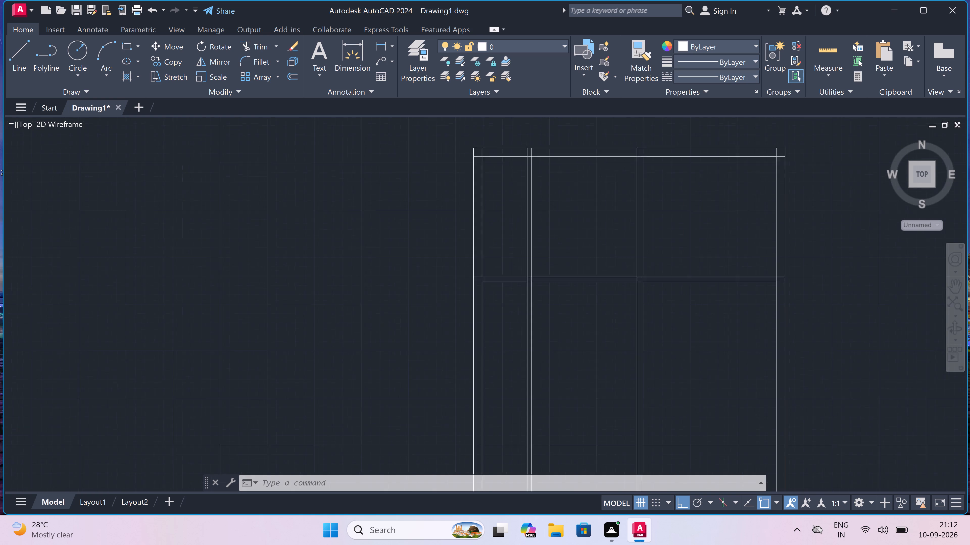
{"action": "scroll", "coordinate": [513, 230], "scroll_direction": "down", "scroll_amount": 2}
{"action": "scroll", "coordinate": [511, 226], "scroll_direction": "up", "scroll_amount": 1}
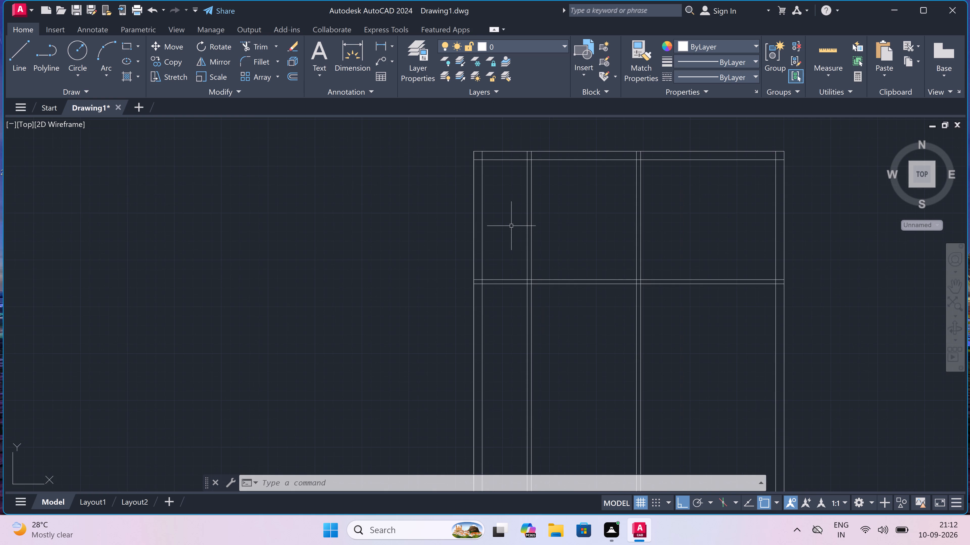
{"action": "type", "text": "o"}
{"action": "key", "text": "space"}
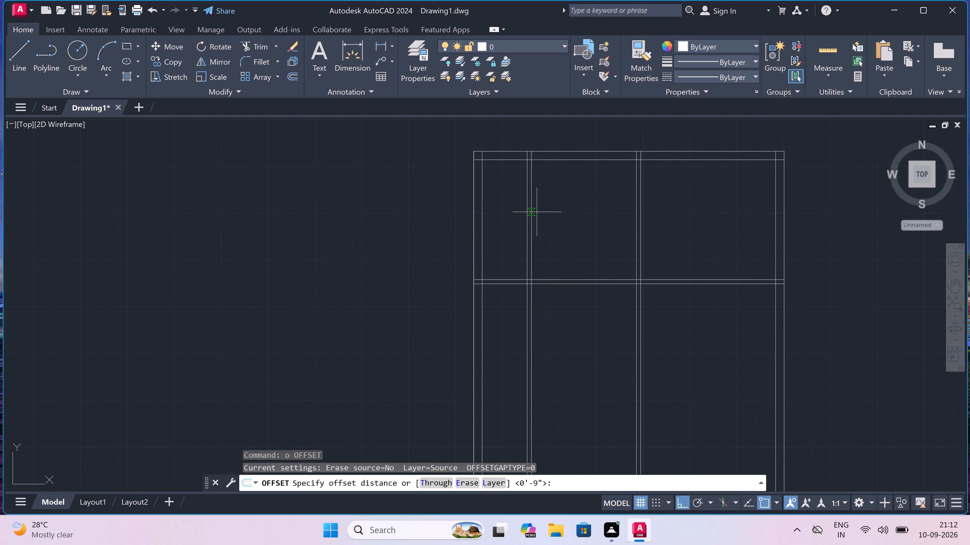
{"action": "left_click_drag", "start_coordinate": [527, 206], "coordinate": [497, 210]}
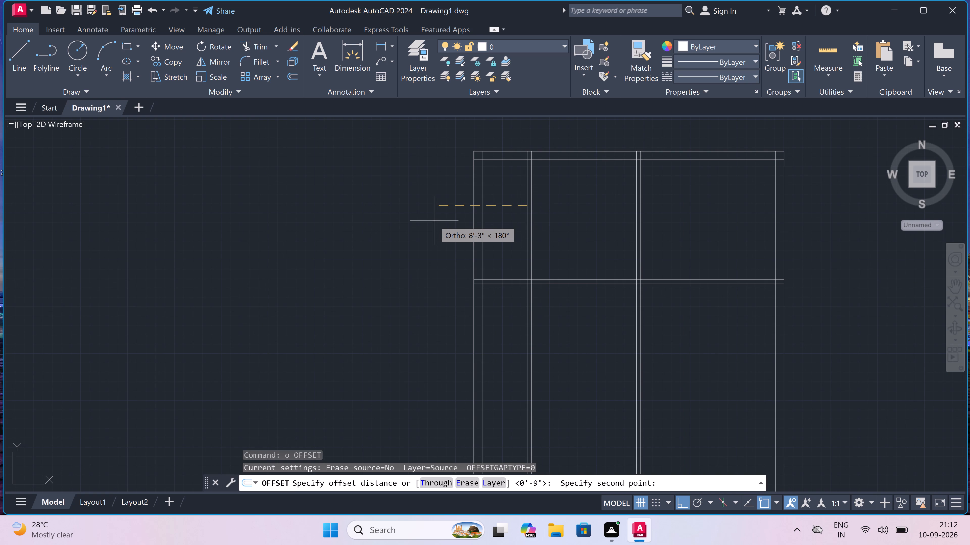
{"action": "type", "text": "6'6"}
{"action": "type", "text": "\""}
{"action": "key", "text": "space"}
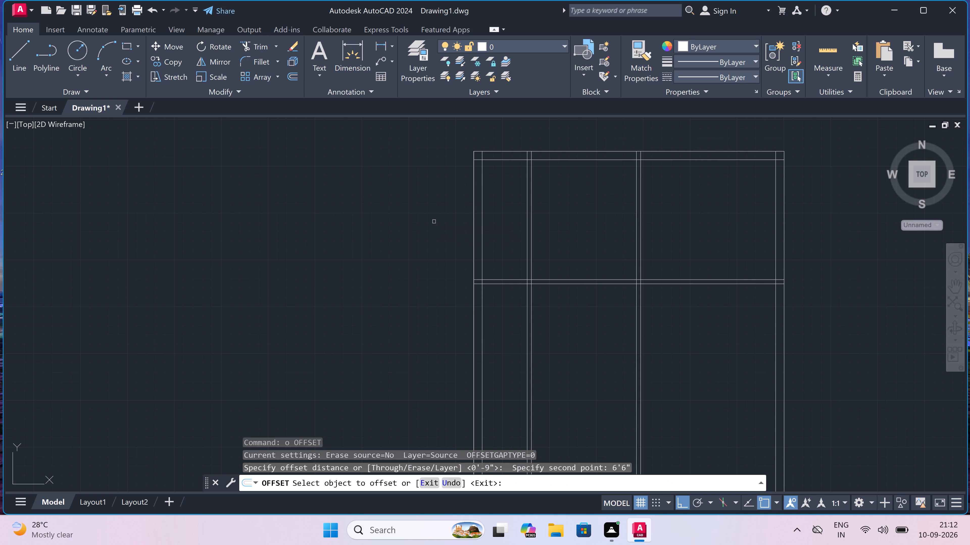
{"action": "left_click", "coordinate": [526, 227]}
{"action": "left_click", "coordinate": [470, 240]}
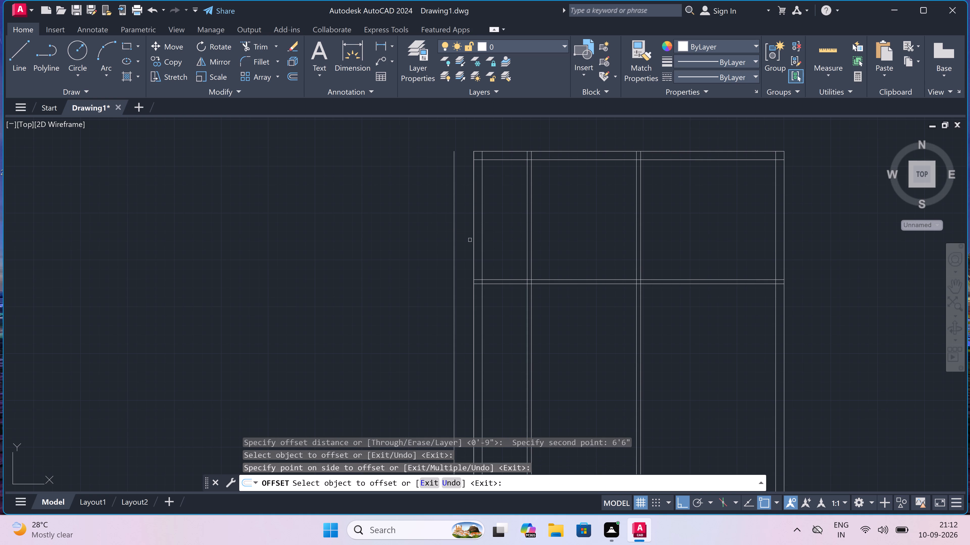
Offset the new leftmost vertical line 9" to the left to form the new left outer wall.
{"action": "key", "text": "Escape"}
{"action": "type", "text": "o"}
{"action": "key", "text": "space"}
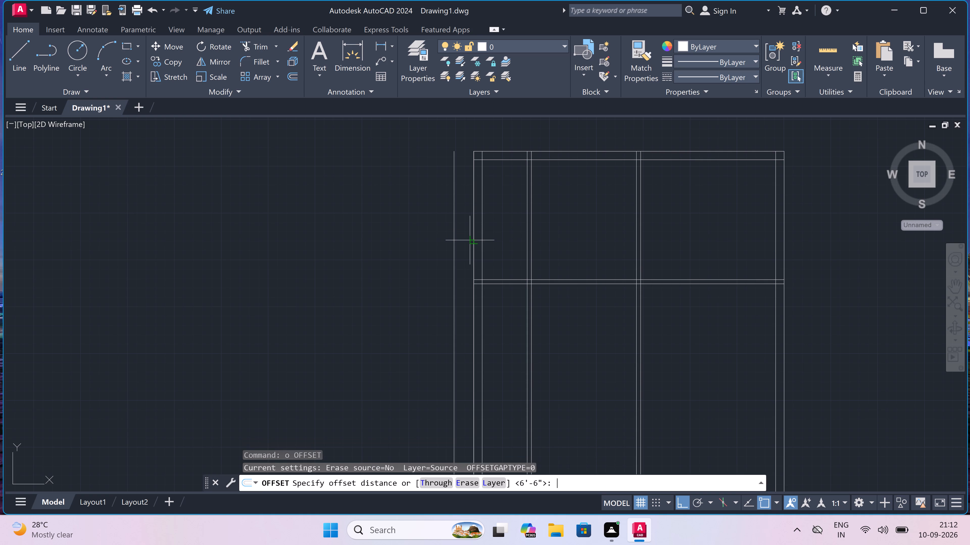
{"action": "left_click_drag", "start_coordinate": [455, 237], "coordinate": [450, 237]}
{"action": "type", "text": "9\""}
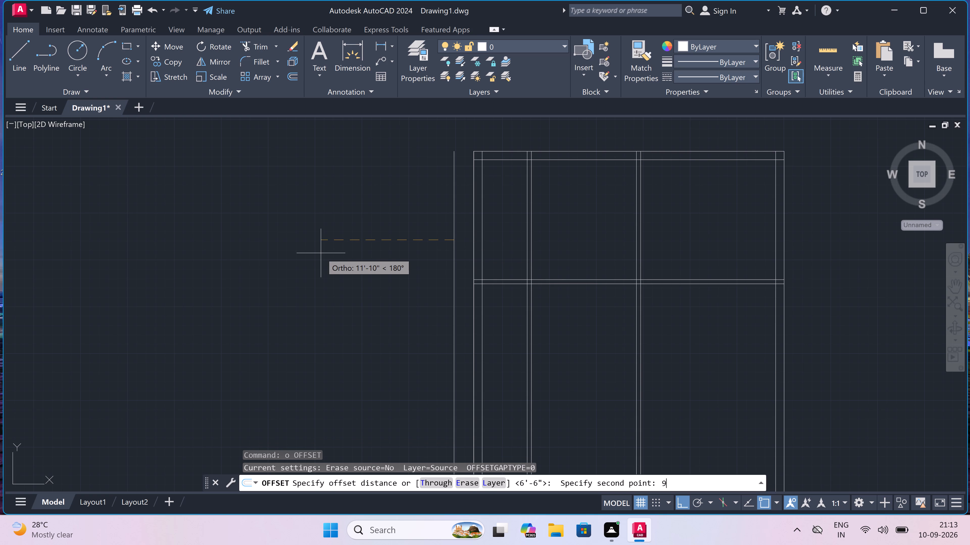
{"action": "key", "text": "space"}
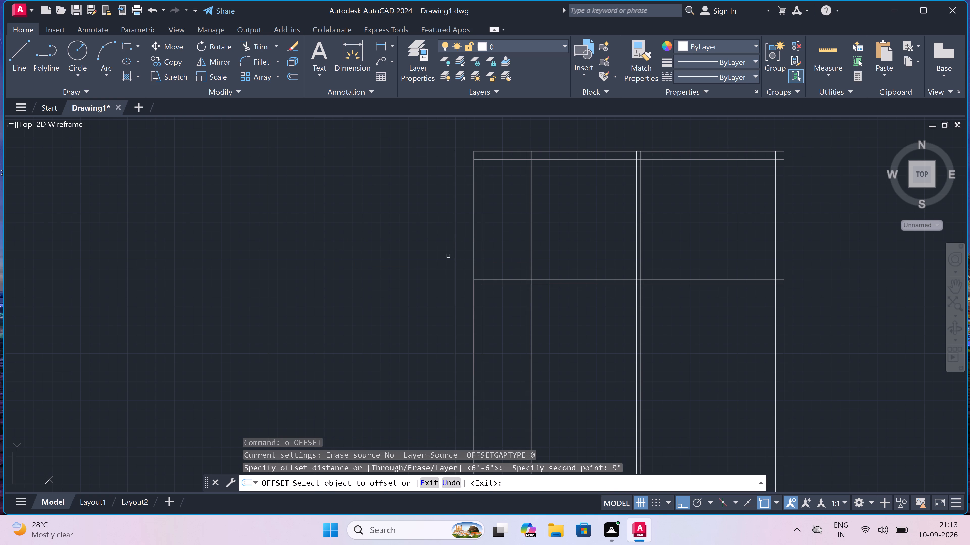
{"action": "left_click_drag", "start_coordinate": [454, 254], "coordinate": [451, 254]}
{"action": "left_click", "coordinate": [435, 257]}
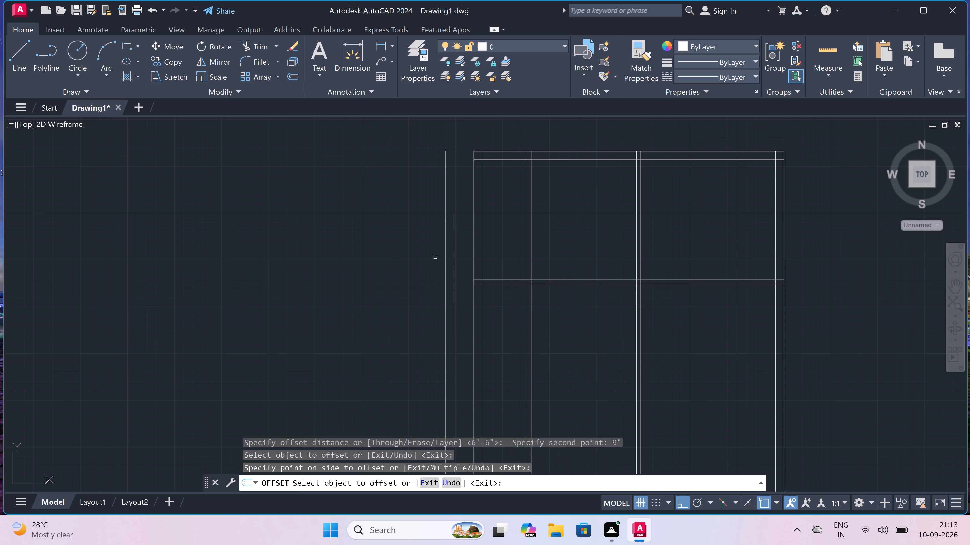
{"action": "key", "text": "Escape"}
Trim away the old left wall's two vertical lines above the horizontal partition, including their pieces inside the top wall.
{"action": "type", "text": "tr"}
{"action": "key", "text": "space"}
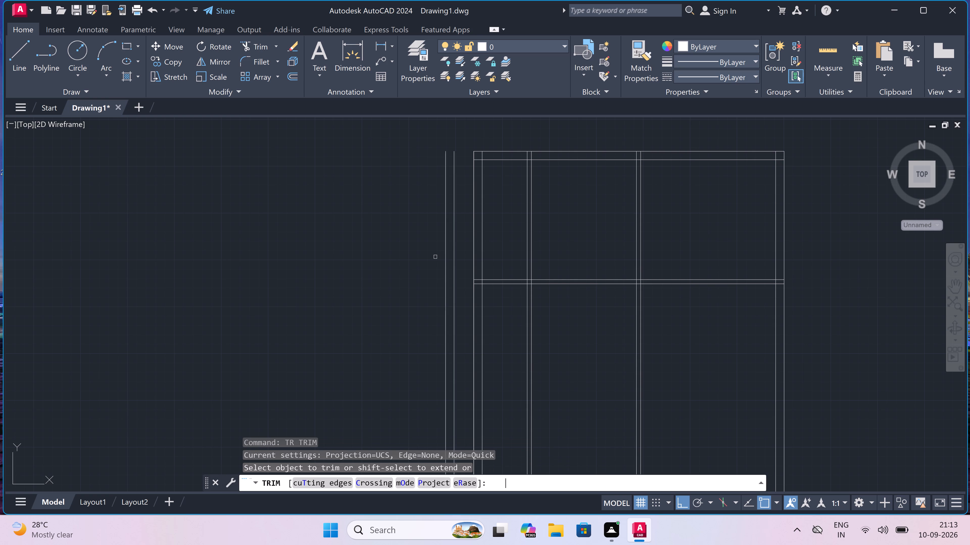
{"action": "left_click", "coordinate": [472, 239]}
{"action": "left_click_drag", "start_coordinate": [493, 238], "coordinate": [489, 239]}
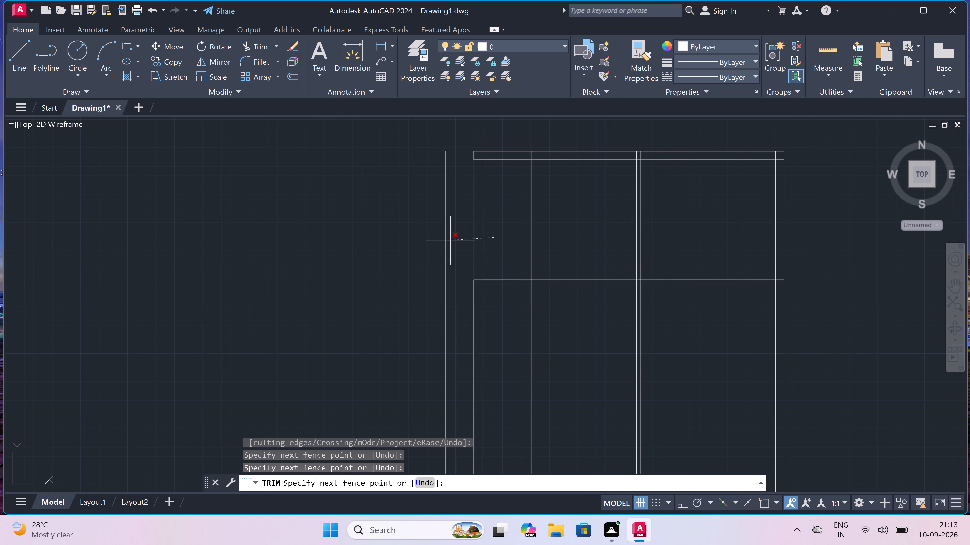
{"action": "left_click", "coordinate": [460, 239]}
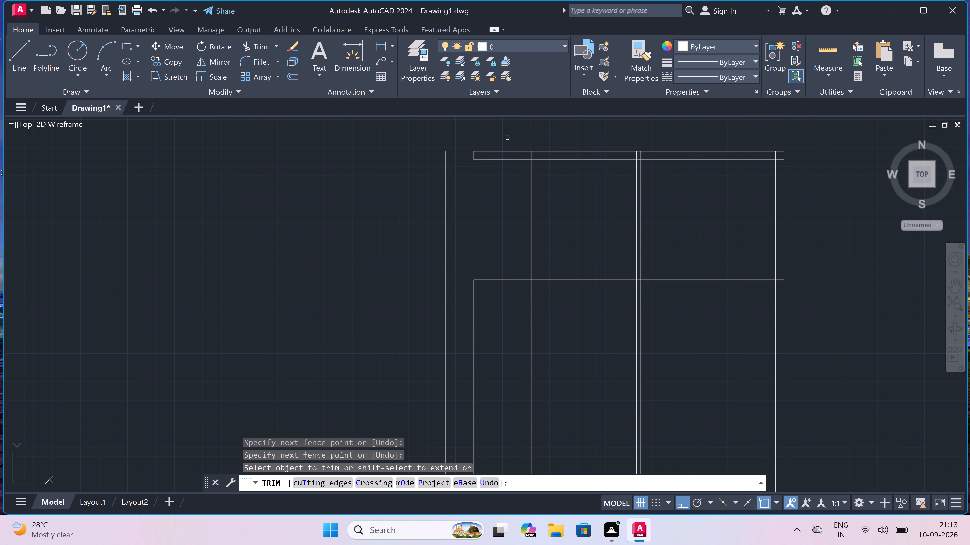
{"action": "scroll", "coordinate": [495, 147], "scroll_direction": "up", "scroll_amount": 2}
{"action": "left_click_drag", "start_coordinate": [477, 168], "coordinate": [473, 170]}
{"action": "left_click", "coordinate": [432, 171]}
{"action": "scroll", "coordinate": [432, 171], "scroll_direction": "down", "scroll_amount": 4}
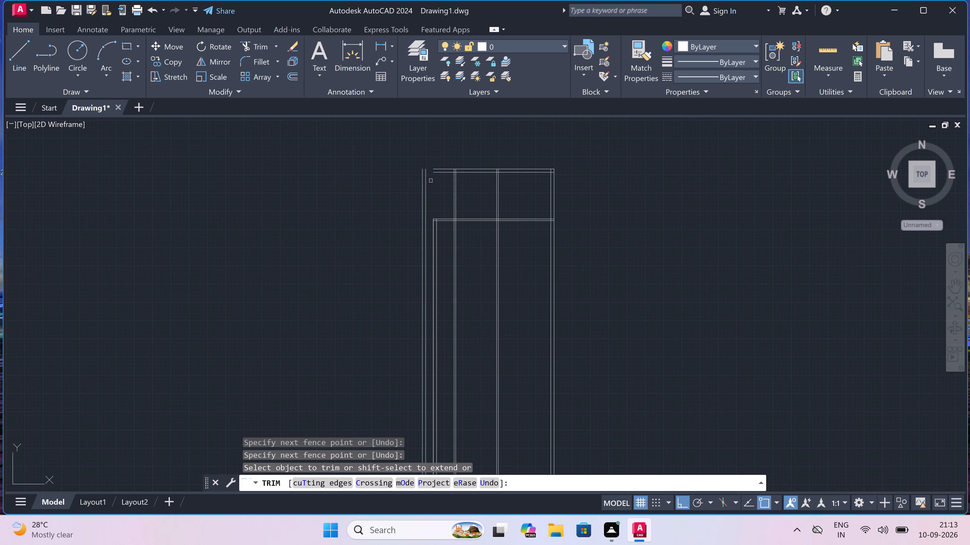
Trim away the rest of the old left wall's two lines, within the horizontal partition and below it.
{"action": "scroll", "coordinate": [420, 226], "scroll_direction": "up", "scroll_amount": 3}
{"action": "scroll", "coordinate": [454, 214], "scroll_direction": "up", "scroll_amount": 2}
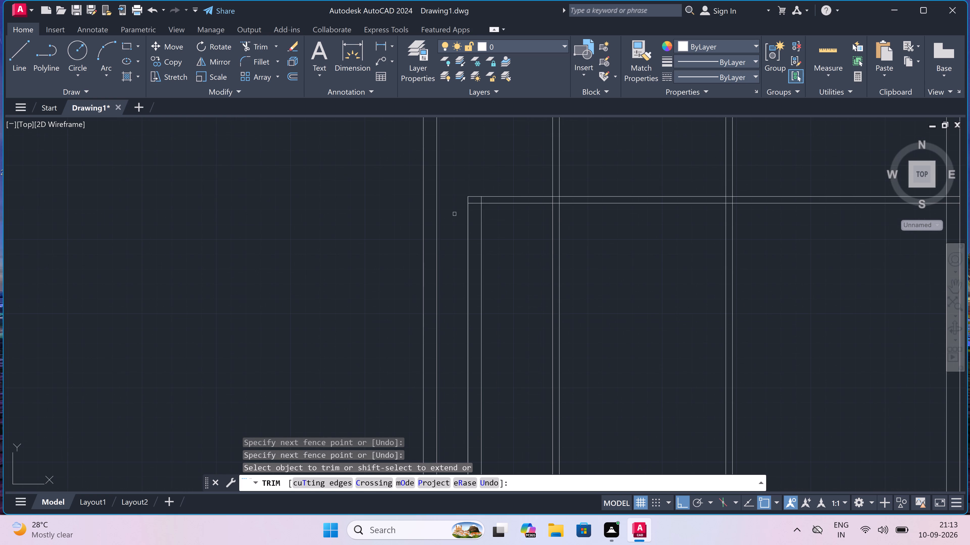
{"action": "left_click_drag", "start_coordinate": [526, 175], "coordinate": [520, 179]}
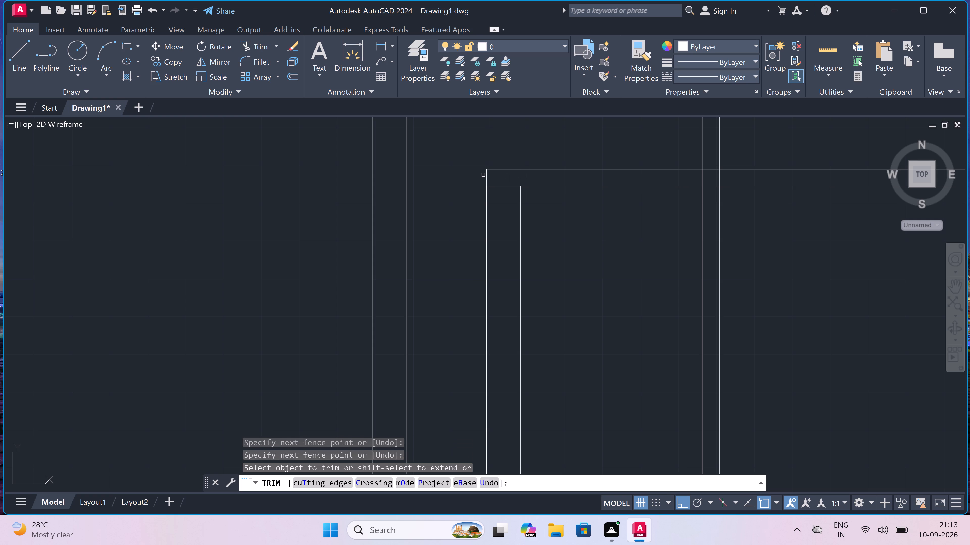
{"action": "left_click_drag", "start_coordinate": [492, 178], "coordinate": [487, 178]}
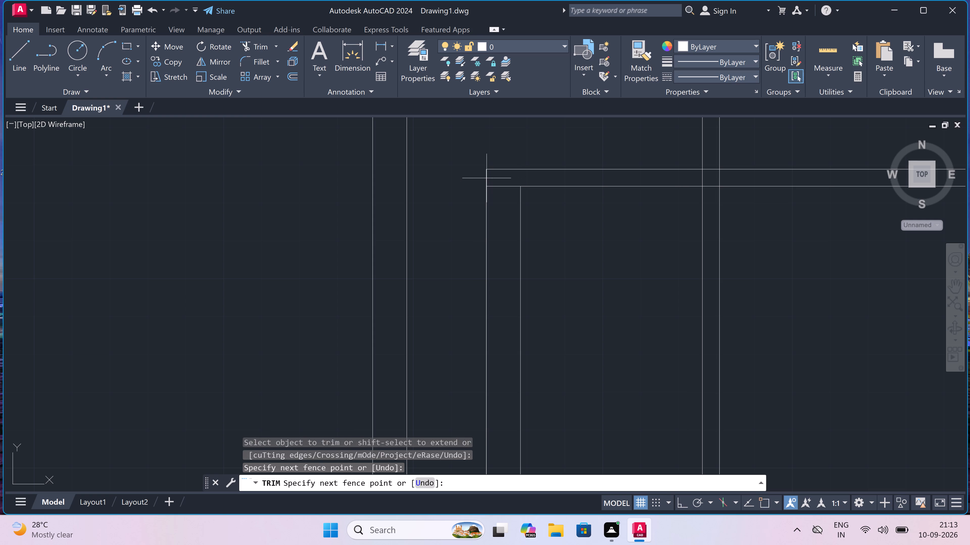
{"action": "left_click", "coordinate": [481, 178]}
{"action": "scroll", "coordinate": [481, 178], "scroll_direction": "down", "scroll_amount": 3}
{"action": "left_click_drag", "start_coordinate": [493, 205], "coordinate": [489, 206]}
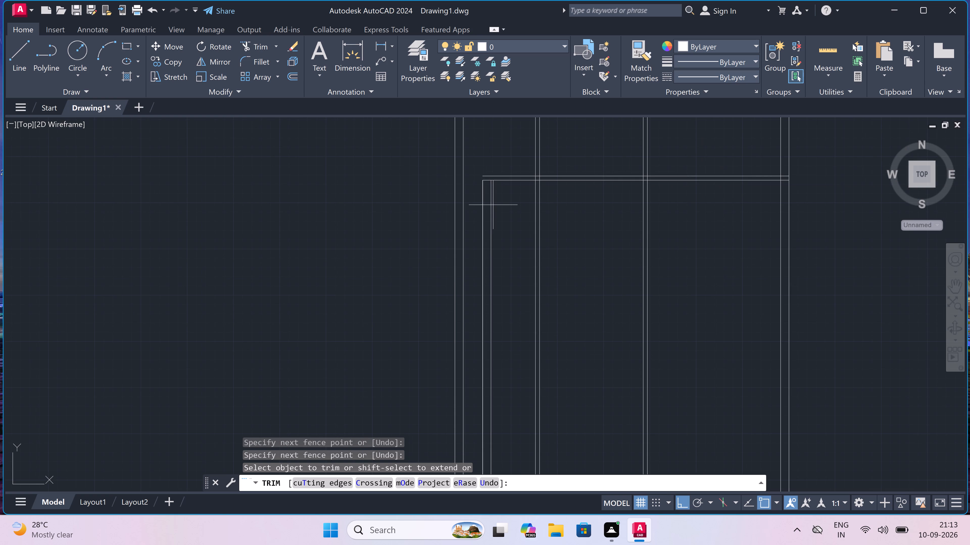
{"action": "left_click", "coordinate": [472, 204]}
{"action": "scroll", "coordinate": [476, 205], "scroll_direction": "down", "scroll_amount": 4}
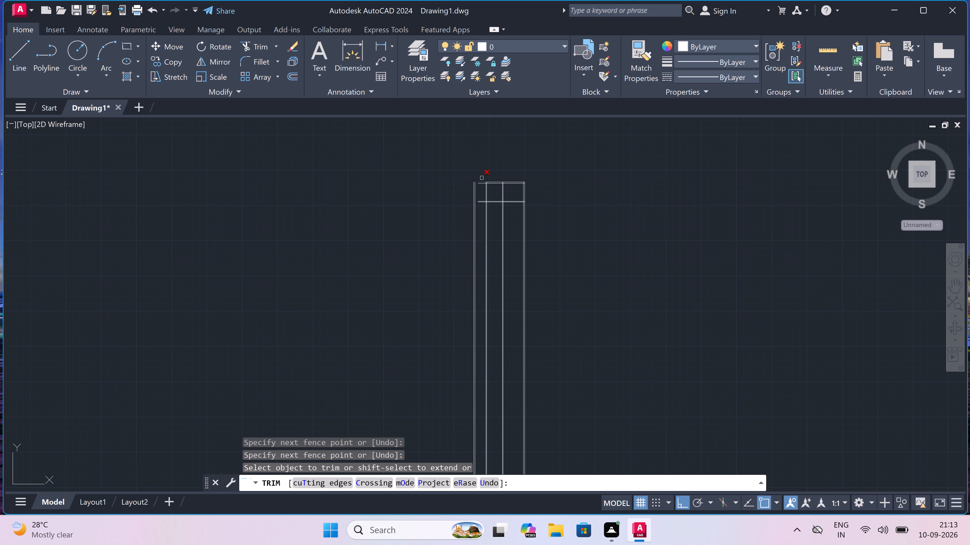
{"action": "scroll", "coordinate": [479, 189], "scroll_direction": "up", "scroll_amount": 4}
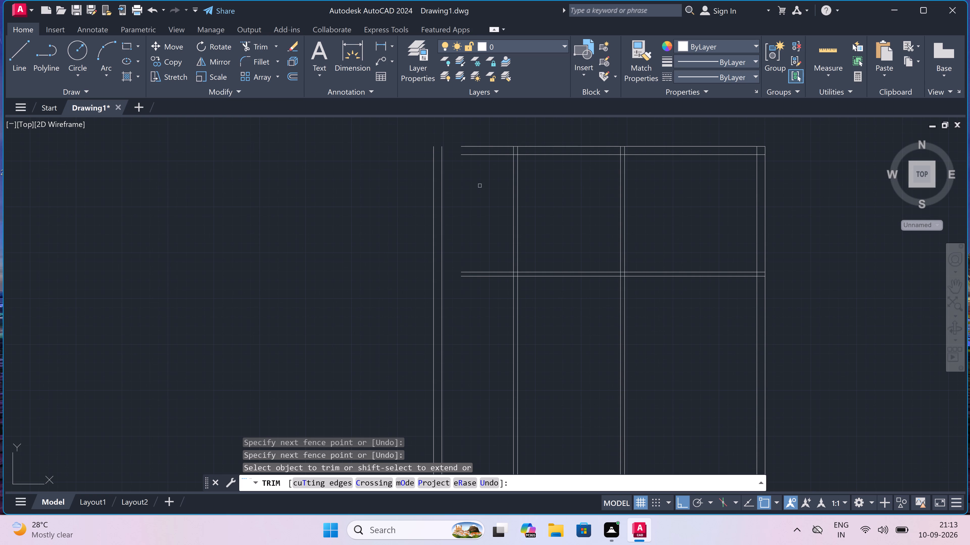
{"action": "key", "text": "Escape"}
Extend the top wall and horizontal partition lines leftward to meet the new left outer wall.
{"action": "type", "text": "ex"}
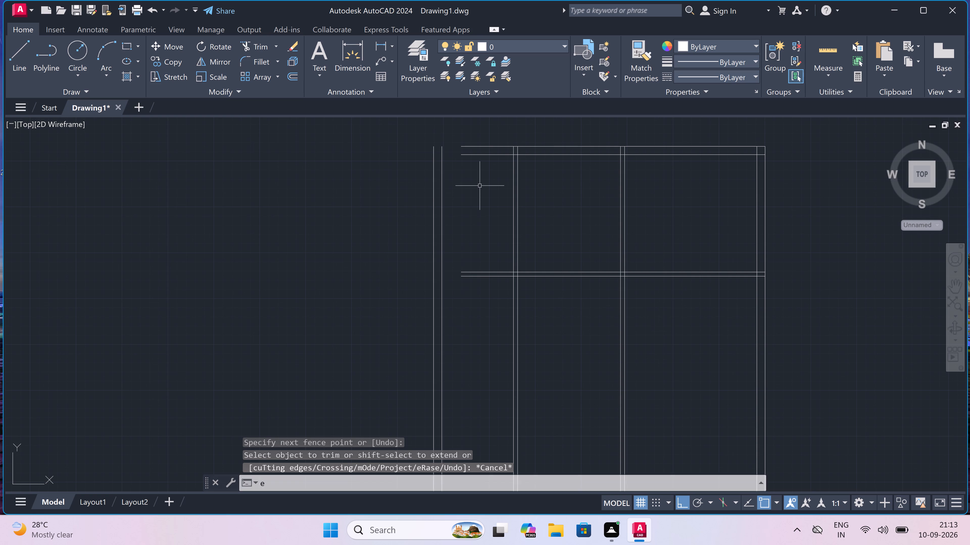
{"action": "key", "text": "space"}
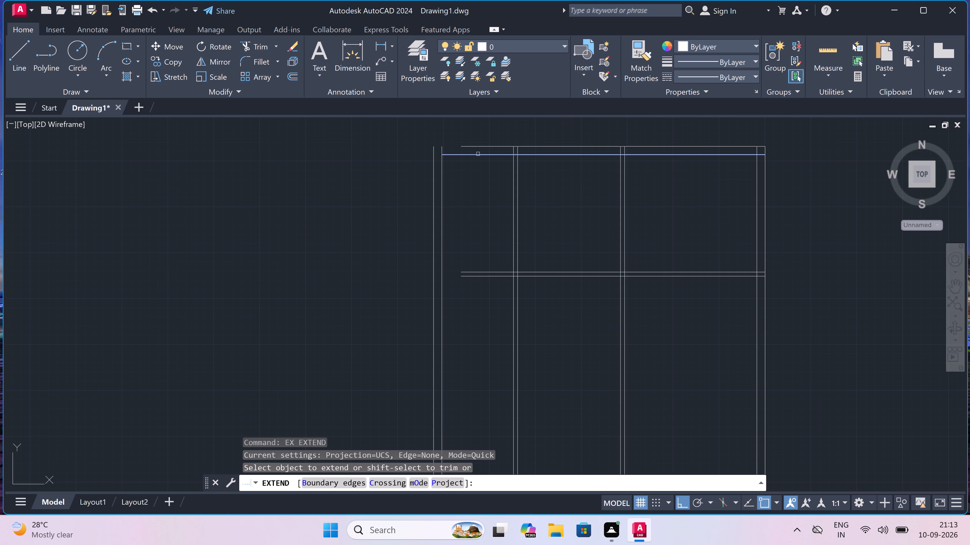
{"action": "left_click_drag", "start_coordinate": [472, 134], "coordinate": [473, 154]}
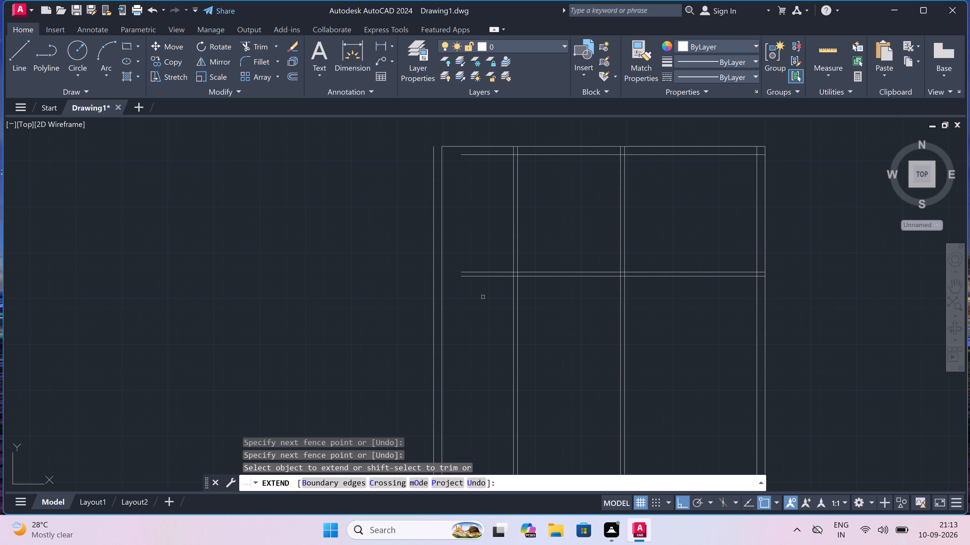
{"action": "left_click_drag", "start_coordinate": [478, 125], "coordinate": [479, 129]}
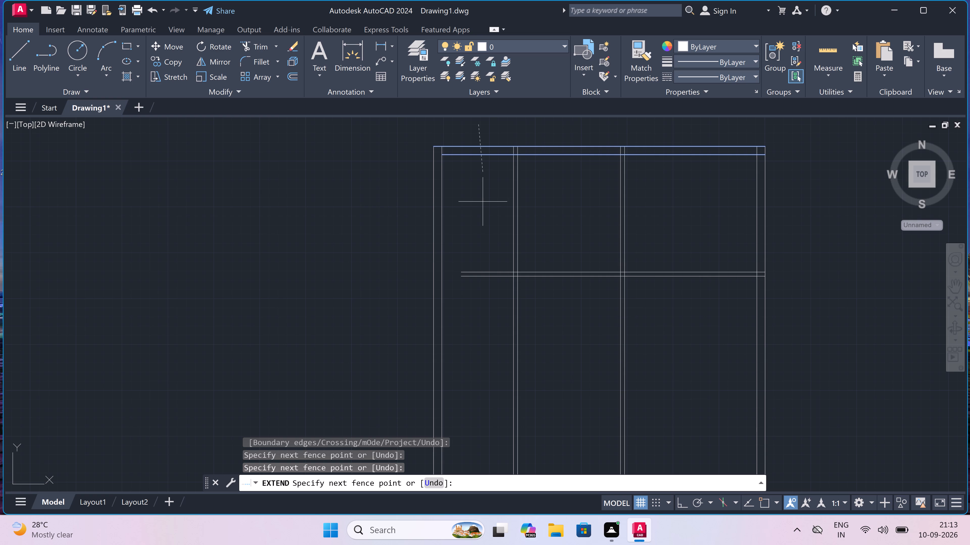
{"action": "left_click", "coordinate": [485, 318]}
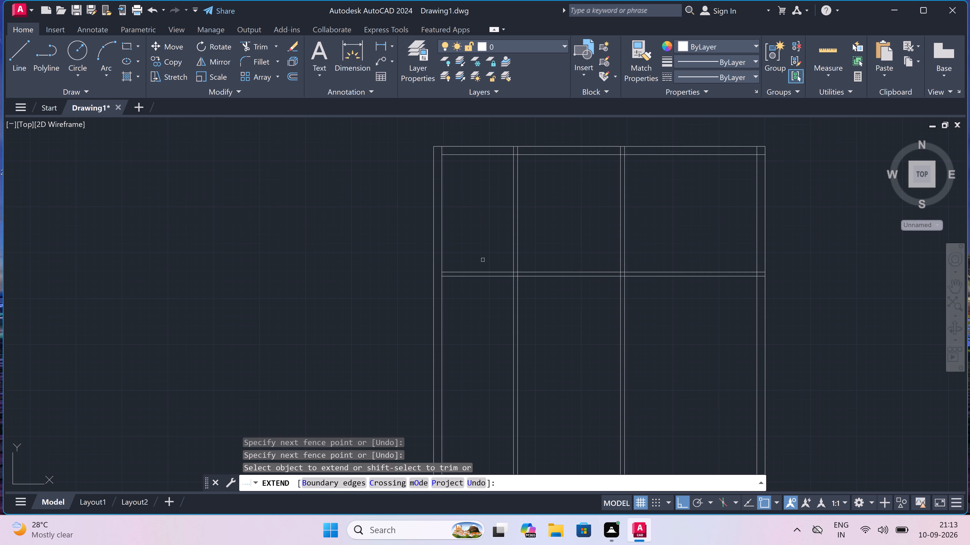
{"action": "left_click", "coordinate": [481, 251]}
{"action": "left_click", "coordinate": [478, 289]}
{"action": "key", "text": "Escape"}
Offset the lower line of the horizontal partition 14'4" downward.
{"action": "type", "text": "o"}
{"action": "key", "text": "space"}
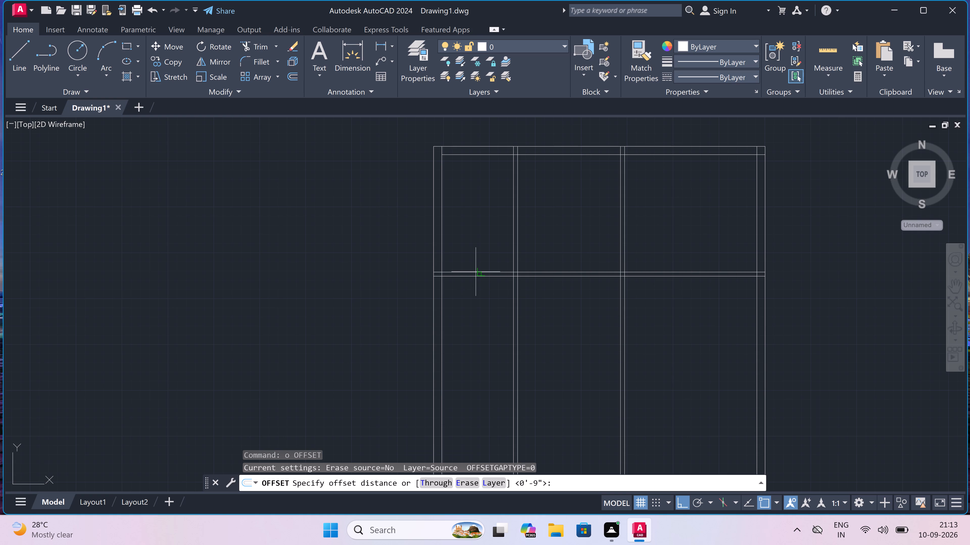
{"action": "left_click_drag", "start_coordinate": [482, 276], "coordinate": [490, 354]}
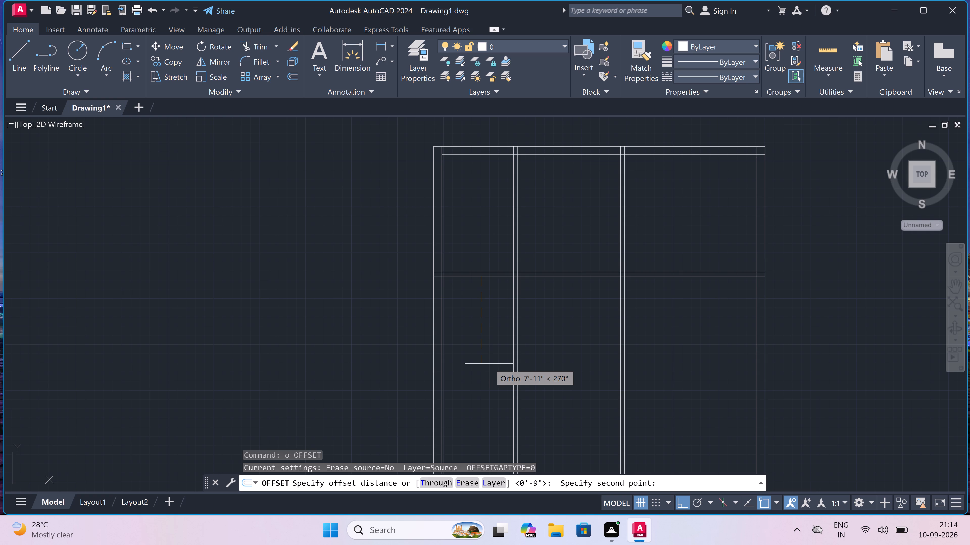
{"action": "type", "text": "14"}
{"action": "key", "text": "apostrophe"}
{"action": "key", "text": "4"}
{"action": "type", "text": "\""}
{"action": "key", "text": "space"}
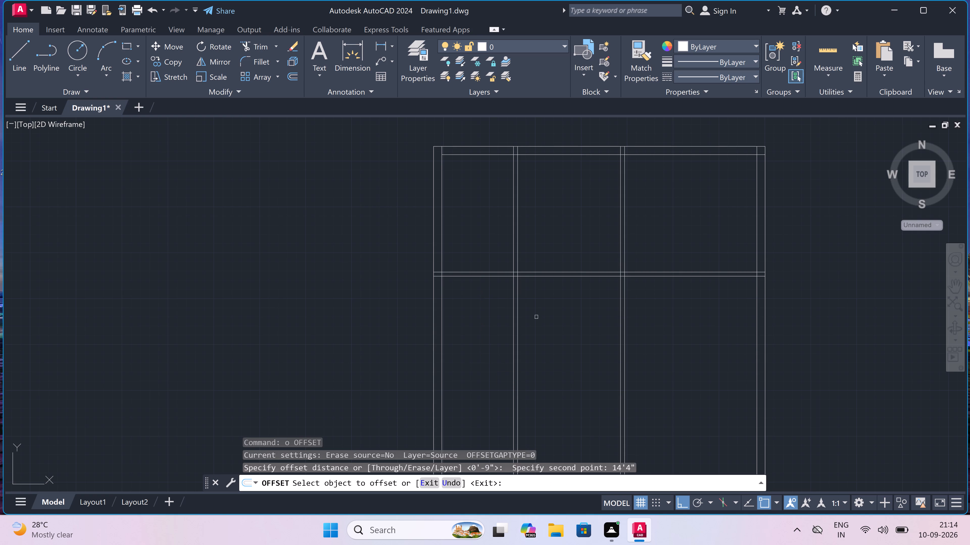
{"action": "left_click_drag", "start_coordinate": [573, 275], "coordinate": [573, 275]}
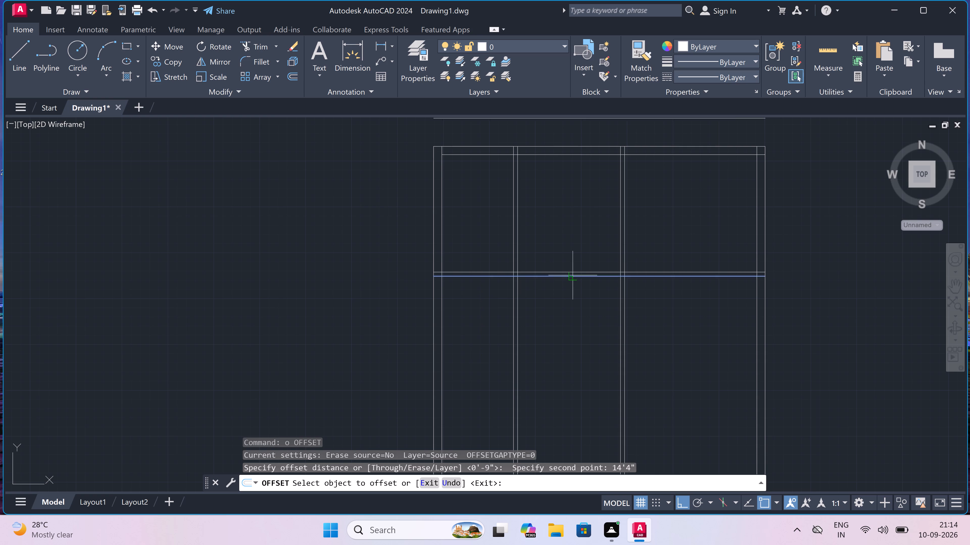
{"action": "left_click_drag", "start_coordinate": [573, 275], "coordinate": [573, 279]}
{"action": "left_click", "coordinate": [568, 324]}
{"action": "scroll", "coordinate": [568, 324], "scroll_direction": "down", "scroll_amount": 3}
{"action": "scroll", "coordinate": [569, 337], "scroll_direction": "up", "scroll_amount": 3}
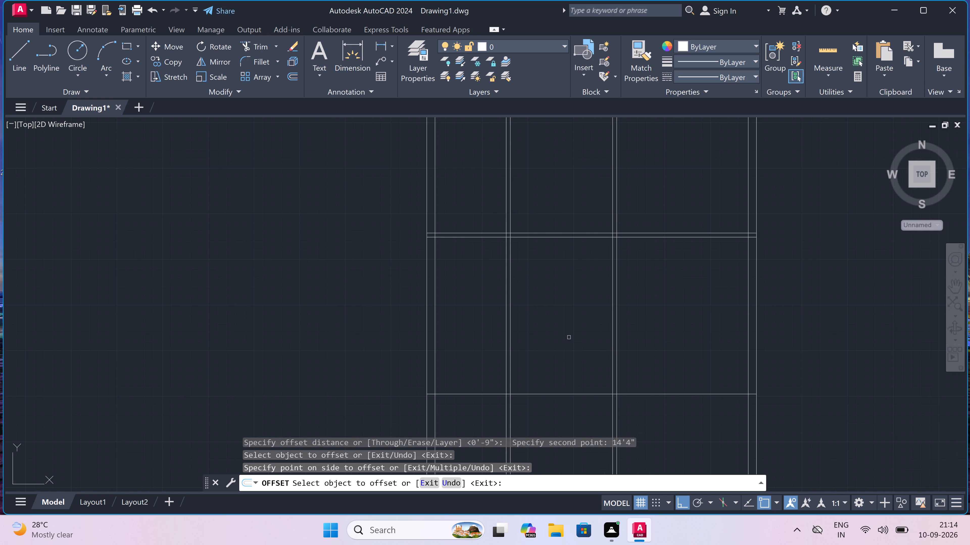
{"action": "key", "text": "Escape"}
Offset the lowest horizontal line 9" downward to form the bottom outer wall.
{"action": "type", "text": "o"}
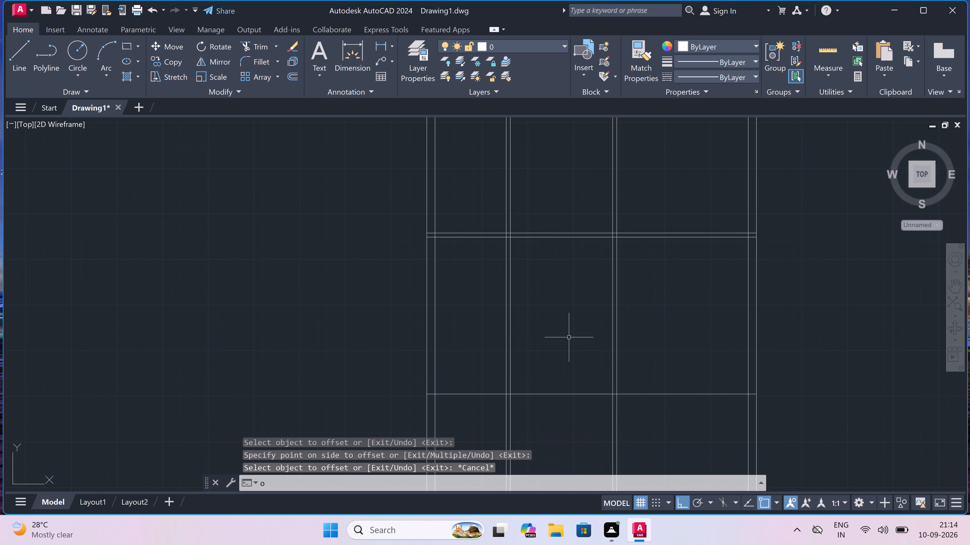
{"action": "key", "text": "space"}
{"action": "scroll", "coordinate": [569, 336], "scroll_direction": "down", "scroll_amount": 1}
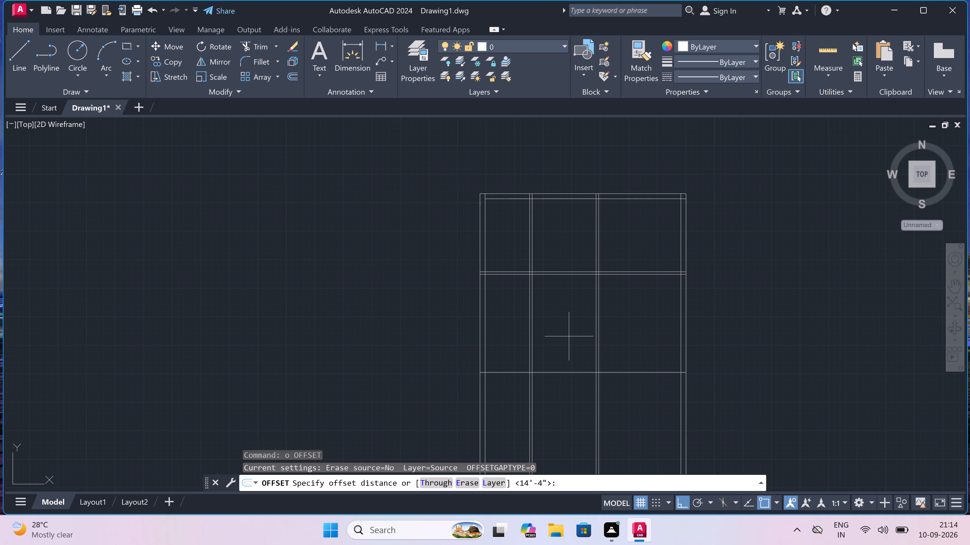
{"action": "scroll", "coordinate": [569, 336], "scroll_direction": "up", "scroll_amount": 1}
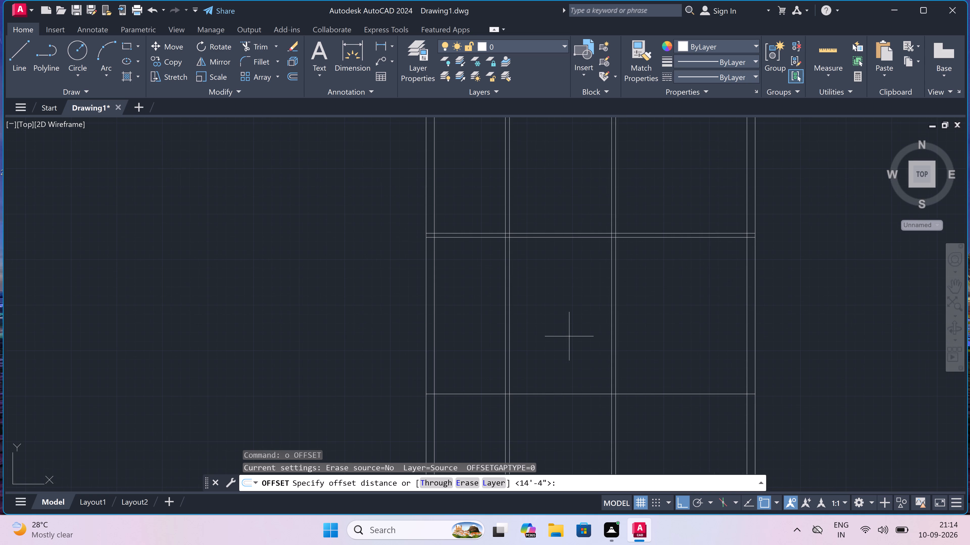
{"action": "scroll", "coordinate": [569, 336], "scroll_direction": "down", "scroll_amount": 1}
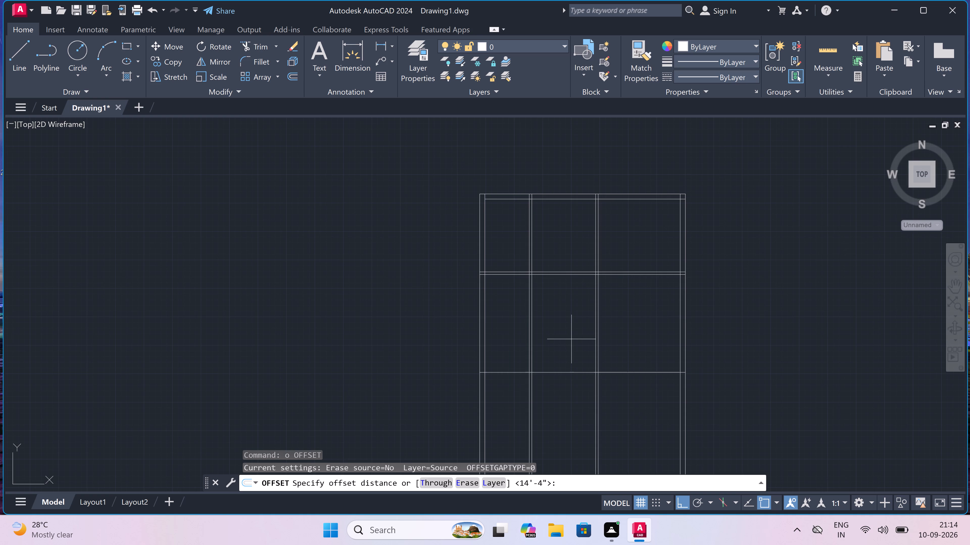
{"action": "scroll", "coordinate": [573, 368], "scroll_direction": "up", "scroll_amount": 2}
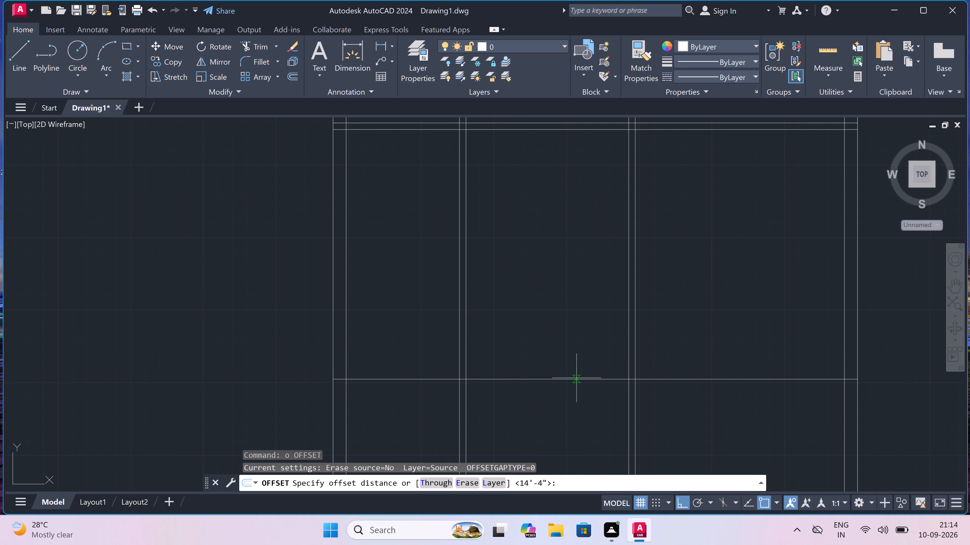
{"action": "left_click", "coordinate": [576, 378]}
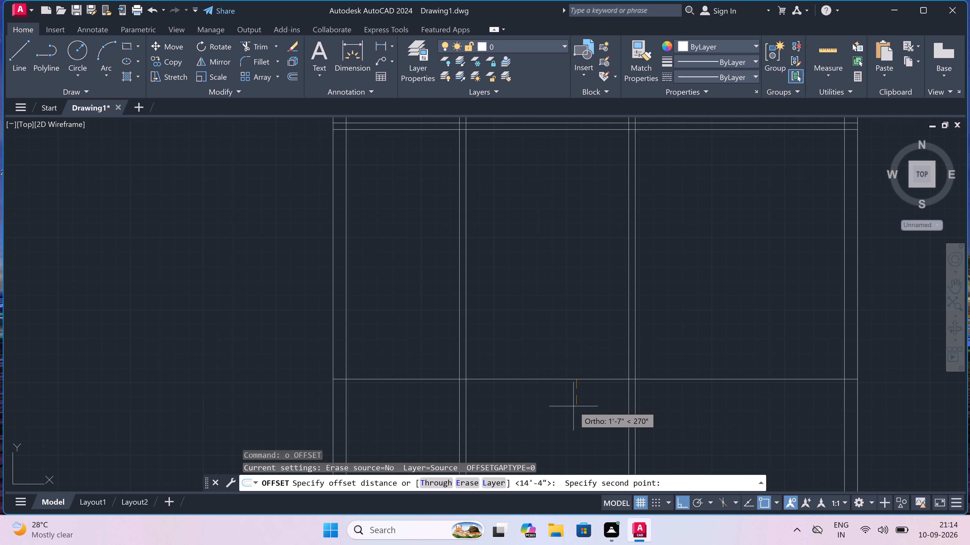
{"action": "type", "text": "9\""}
{"action": "key", "text": "space"}
{"action": "left_click", "coordinate": [562, 379]}
{"action": "left_click", "coordinate": [563, 399]}
{"action": "scroll", "coordinate": [563, 399], "scroll_direction": "down", "scroll_amount": 1}
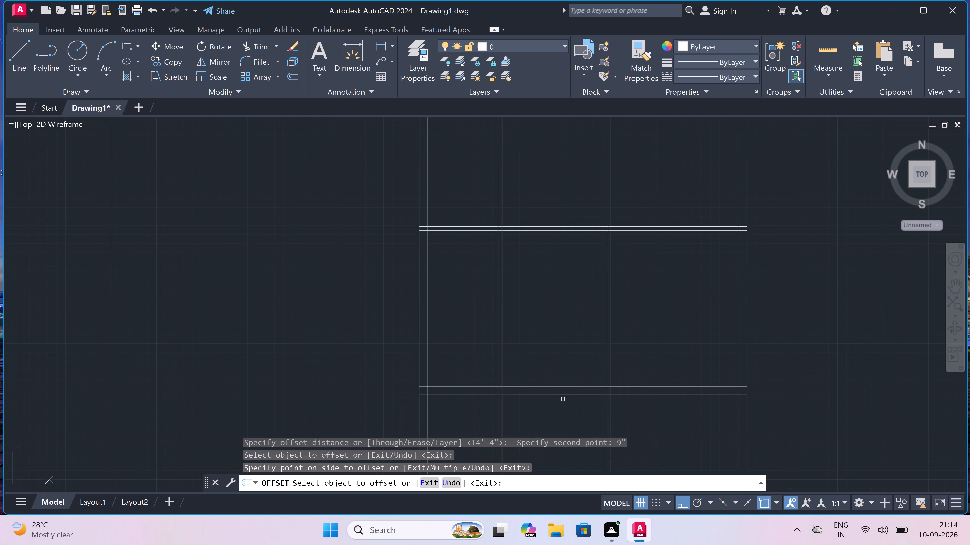
Draw a 4.5" thick stub wall about 5'4" long, running right from the left vertical partition, midway between the two lower horizontal walls.
{"action": "key", "text": "Escape"}
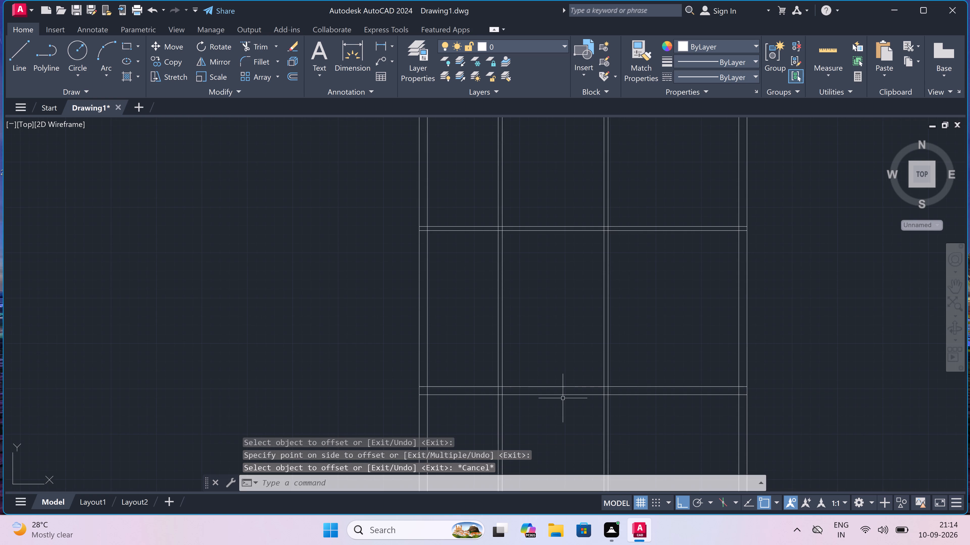
{"action": "type", "text": "l"}
{"action": "key", "text": "space"}
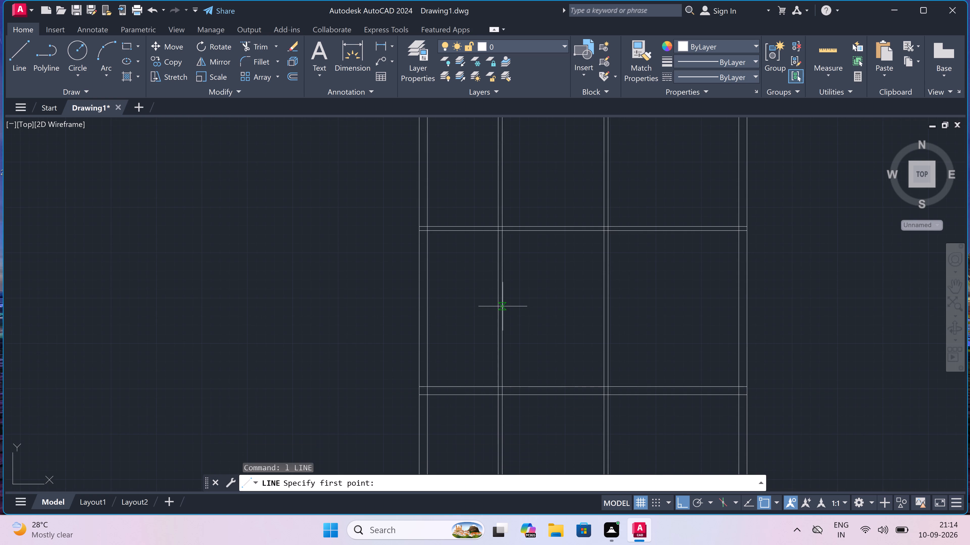
{"action": "scroll", "coordinate": [499, 298], "scroll_direction": "up", "scroll_amount": 1}
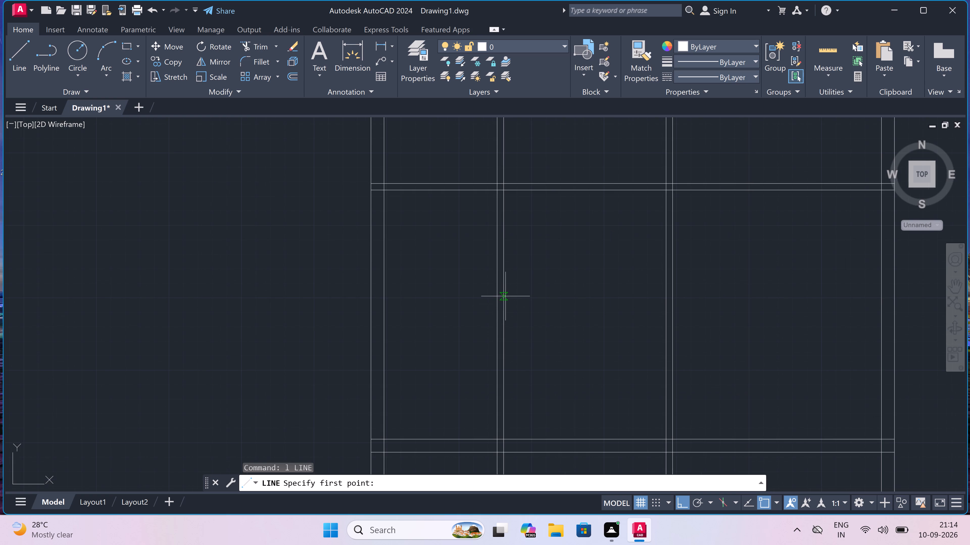
{"action": "left_click_drag", "start_coordinate": [504, 294], "coordinate": [532, 299]}
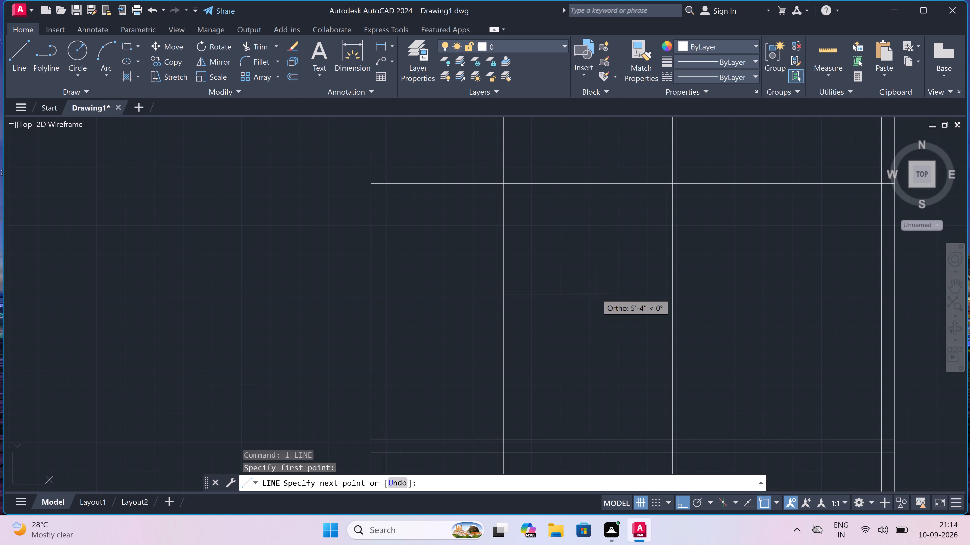
{"action": "left_click", "coordinate": [596, 294]}
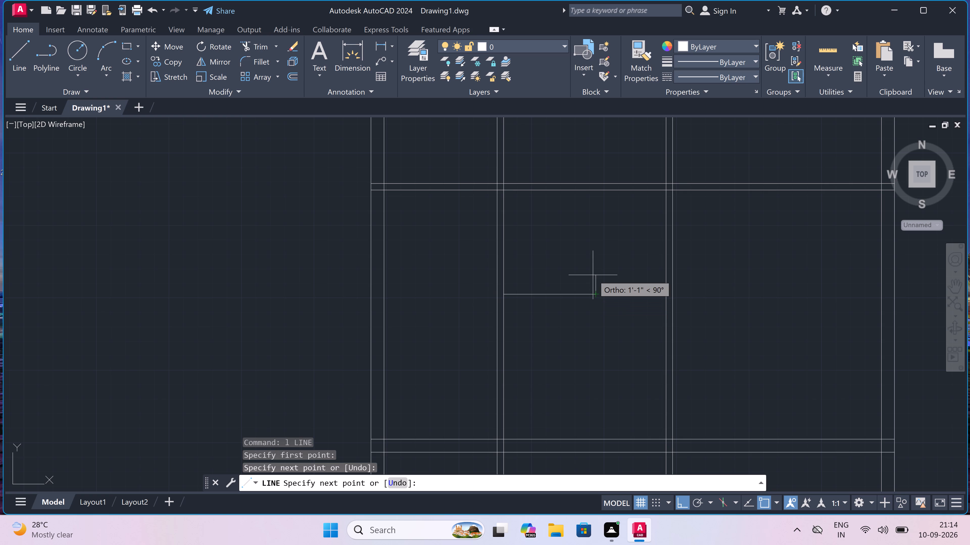
{"action": "key", "text": "4"}
{"action": "type", "text": ".5"}
{"action": "type", "text": "\""}
{"action": "key", "text": "space"}
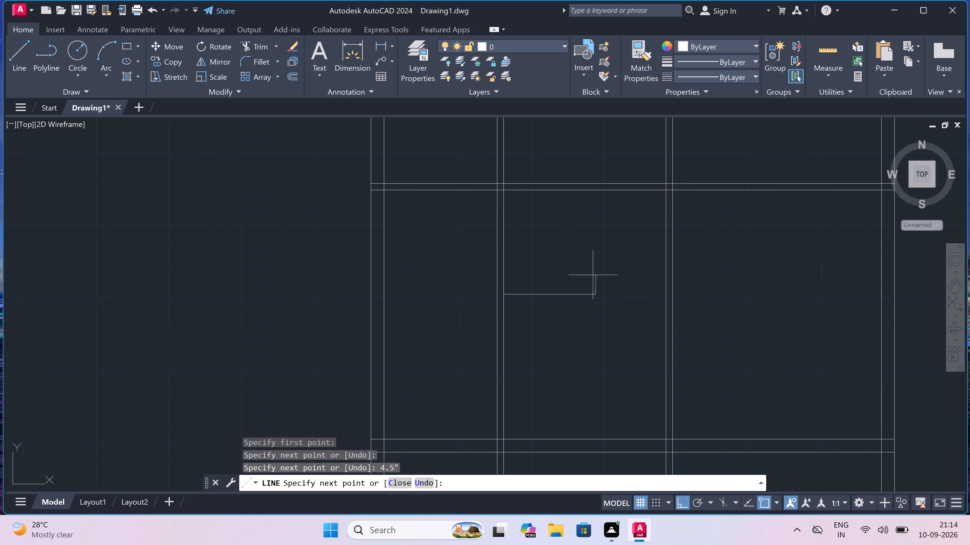
{"action": "scroll", "coordinate": [495, 290], "scroll_direction": "up", "scroll_amount": 2}
{"action": "left_click", "coordinate": [499, 284]}
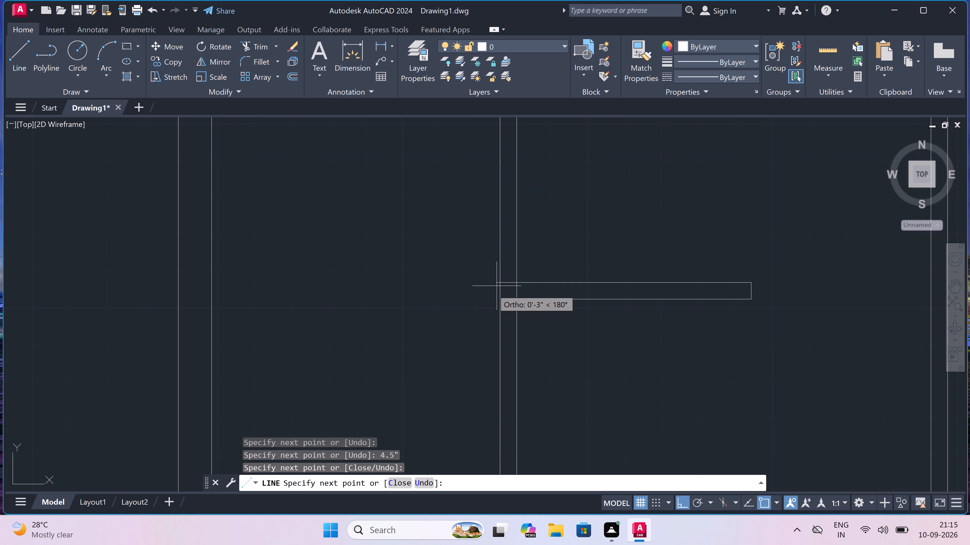
{"action": "key", "text": "Escape"}
Trim the left vertical partition's two lines between the horizontal partition and the stub wall, and clear the leftover line inside the corner.
{"action": "type", "text": "tr"}
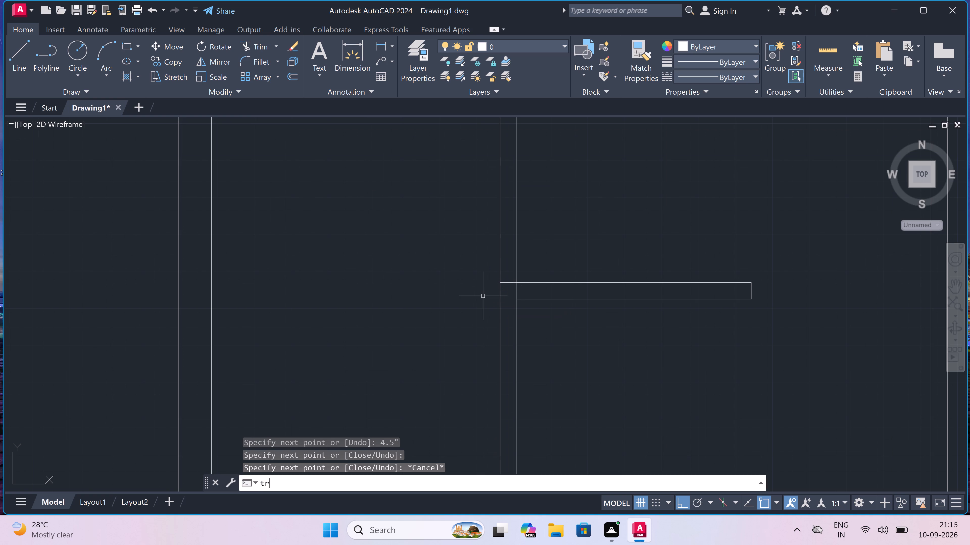
{"action": "key", "text": "space"}
{"action": "scroll", "coordinate": [484, 296], "scroll_direction": "down", "scroll_amount": 3}
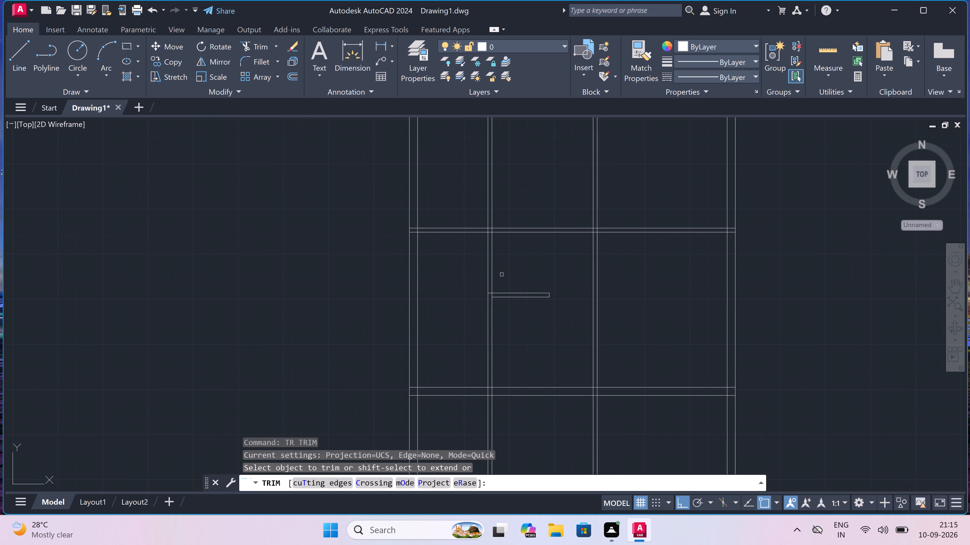
{"action": "left_click_drag", "start_coordinate": [510, 268], "coordinate": [501, 271]}
{"action": "left_click", "coordinate": [483, 269]}
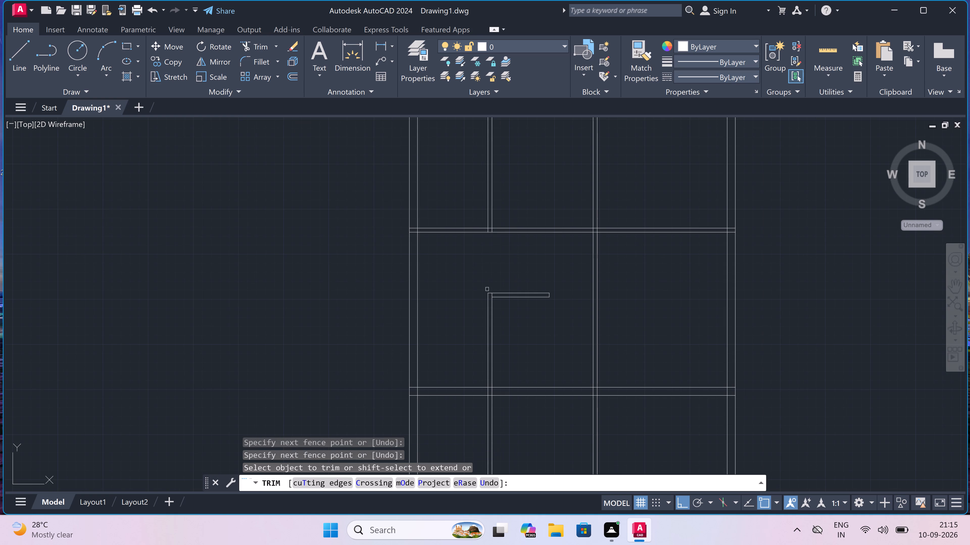
{"action": "scroll", "coordinate": [490, 298], "scroll_direction": "up", "scroll_amount": 4}
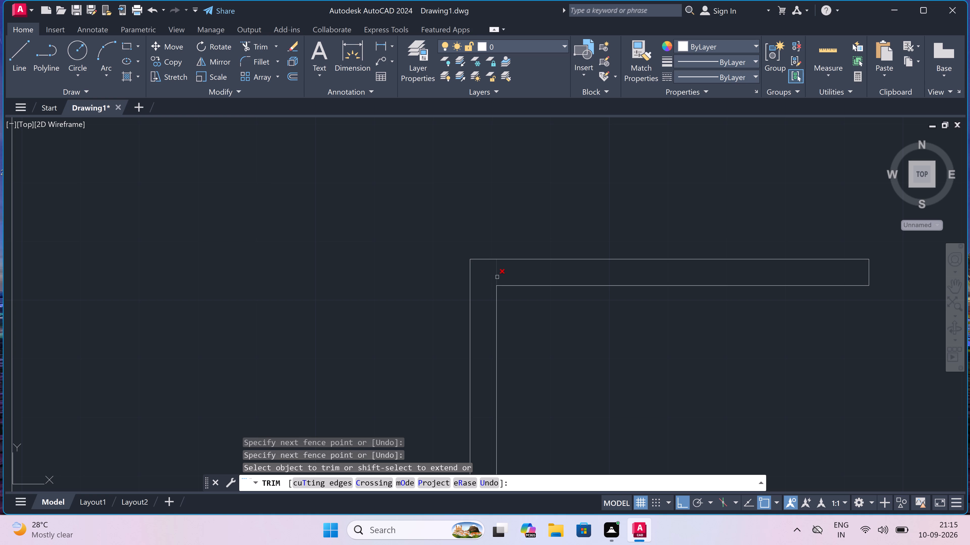
{"action": "left_click", "coordinate": [497, 277]}
{"action": "scroll", "coordinate": [497, 277], "scroll_direction": "down", "scroll_amount": 4}
{"action": "scroll", "coordinate": [494, 309], "scroll_direction": "down", "scroll_amount": 3}
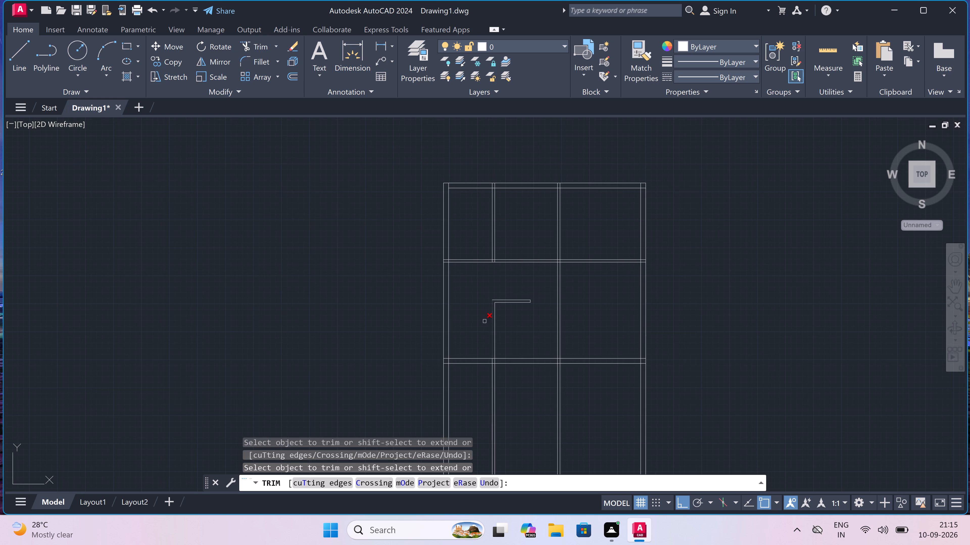
{"action": "key", "text": "Escape"}
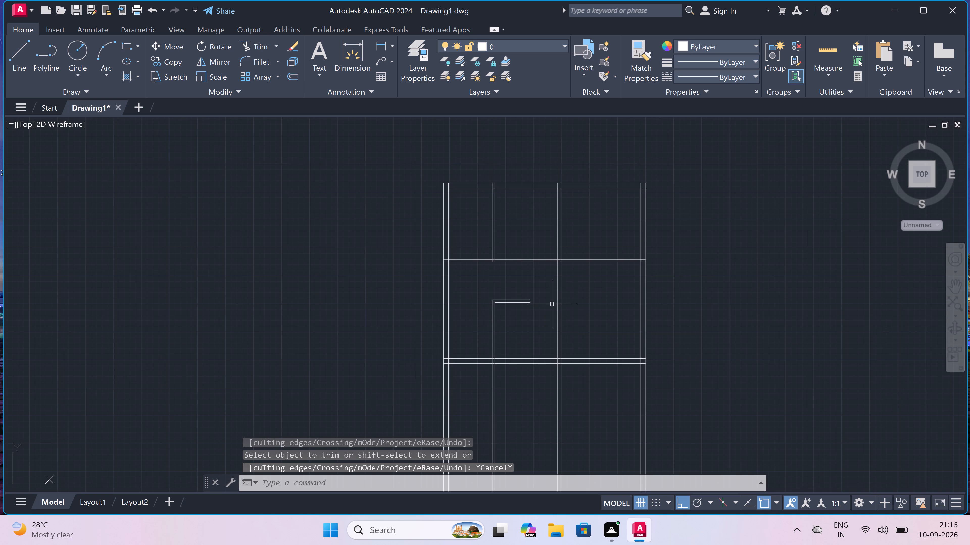
Draw a short line across the right vertical partition, level with the stub wall's upper edge.
{"action": "scroll", "coordinate": [553, 303], "scroll_direction": "up", "scroll_amount": 3}
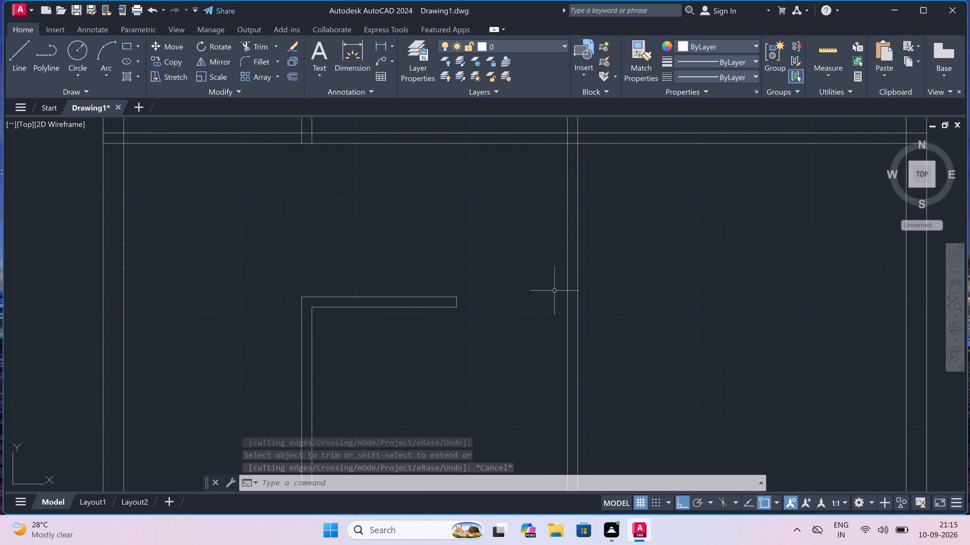
{"action": "type", "text": "l"}
{"action": "key", "text": "space"}
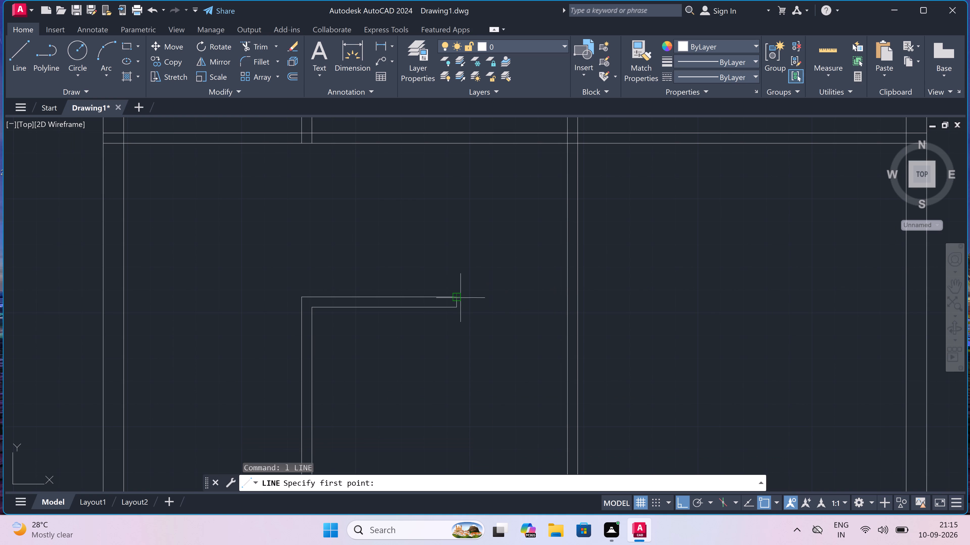
{"action": "left_click", "coordinate": [567, 295]}
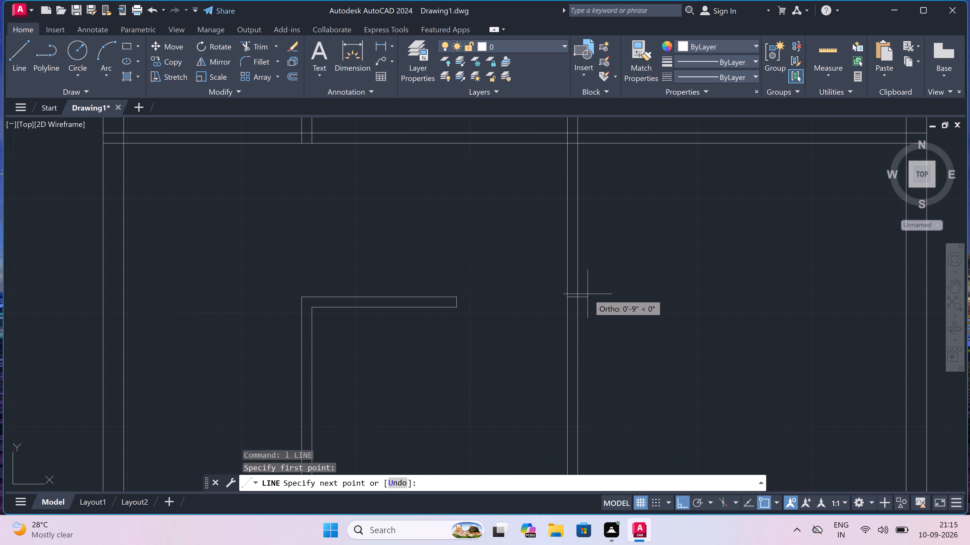
{"action": "left_click", "coordinate": [576, 298]}
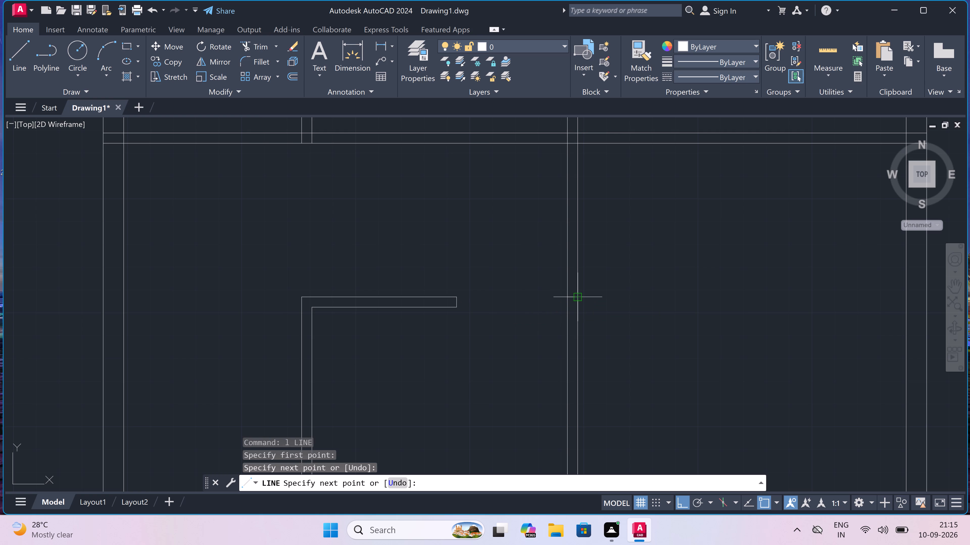
{"action": "key", "text": "Escape"}
Trim the right vertical partition's two lines between the horizontal partition and the short closing line.
{"action": "type", "text": "tr"}
{"action": "key", "text": "space"}
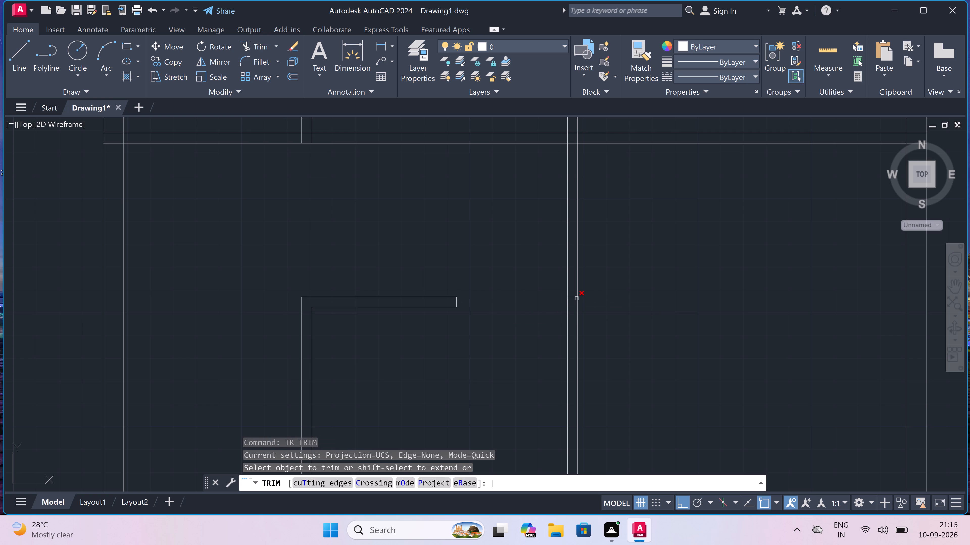
{"action": "left_click_drag", "start_coordinate": [587, 262], "coordinate": [584, 262]}
{"action": "left_click", "coordinate": [492, 233]}
{"action": "scroll", "coordinate": [492, 233], "scroll_direction": "down", "scroll_amount": 1}
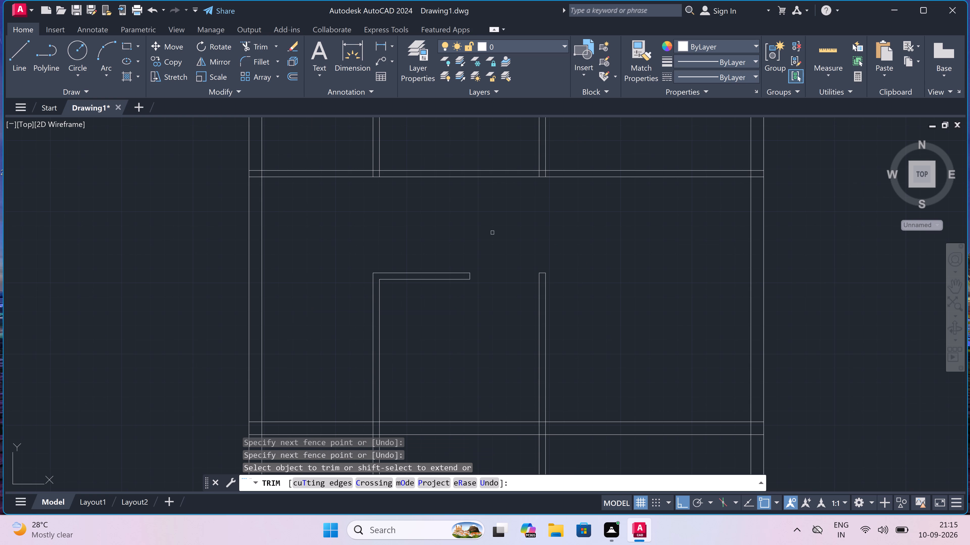
{"action": "scroll", "coordinate": [494, 233], "scroll_direction": "down", "scroll_amount": 1}
{"action": "scroll", "coordinate": [544, 163], "scroll_direction": "up", "scroll_amount": 1}
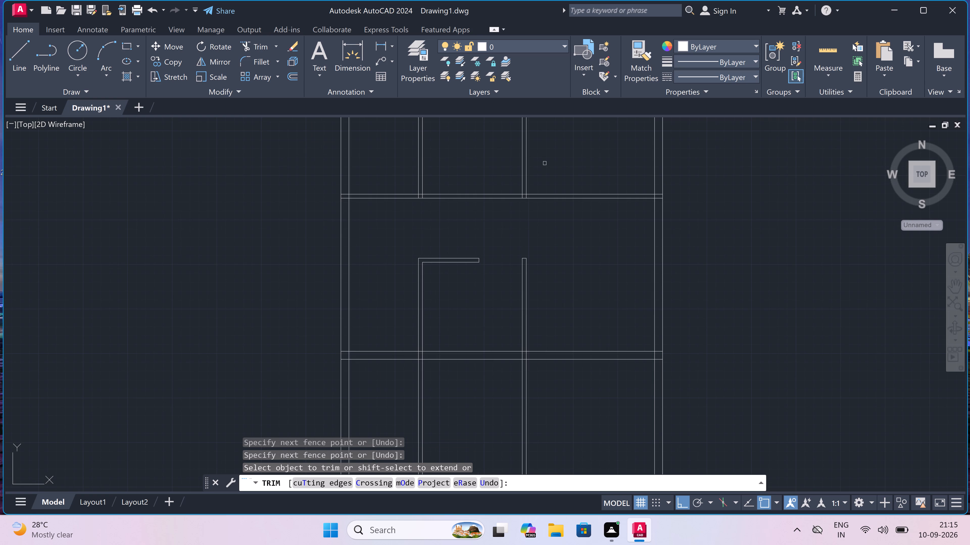
{"action": "scroll", "coordinate": [520, 201], "scroll_direction": "up", "scroll_amount": 2}
{"action": "scroll", "coordinate": [520, 202], "scroll_direction": "down", "scroll_amount": 1}
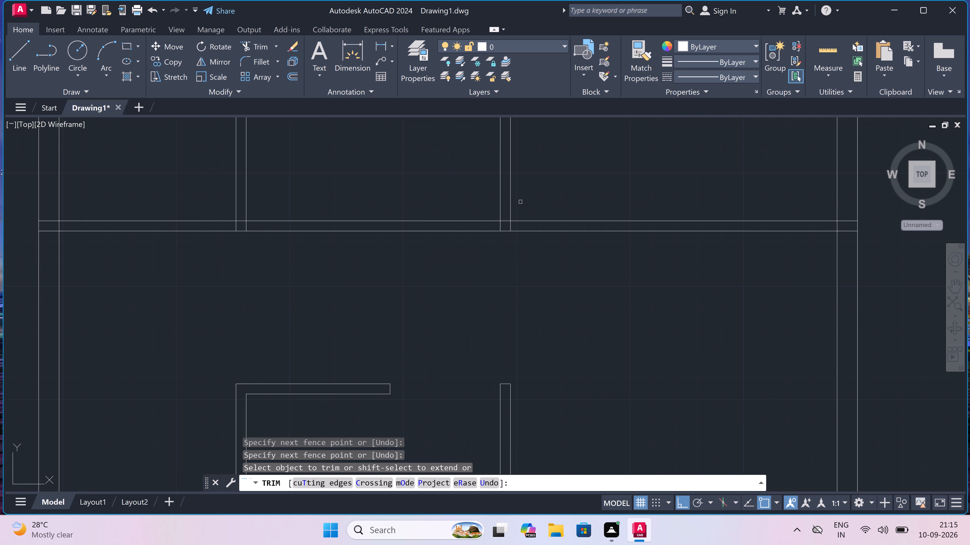
{"action": "key", "text": "Escape"}
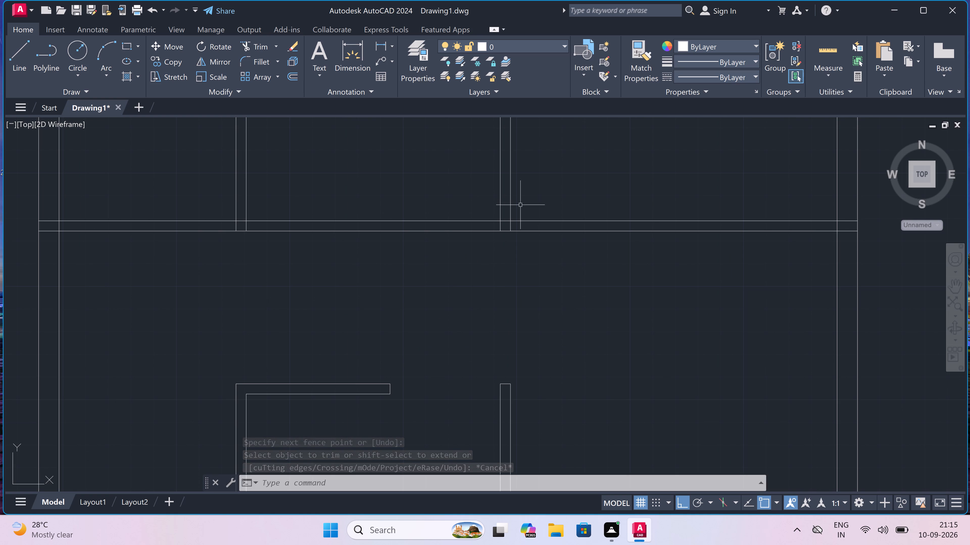
Offset the top wall's inner line 6'3" downward through the upper rooms.
{"action": "scroll", "coordinate": [510, 268], "scroll_direction": "down", "scroll_amount": 2}
{"action": "scroll", "coordinate": [447, 240], "scroll_direction": "down", "scroll_amount": 1}
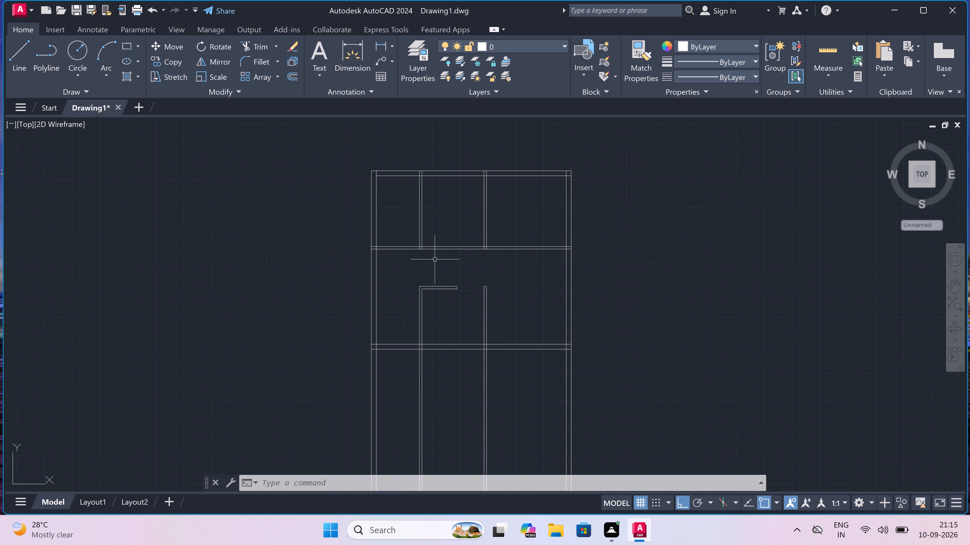
{"action": "scroll", "coordinate": [390, 231], "scroll_direction": "up", "scroll_amount": 1}
{"action": "scroll", "coordinate": [401, 187], "scroll_direction": "down", "scroll_amount": 2}
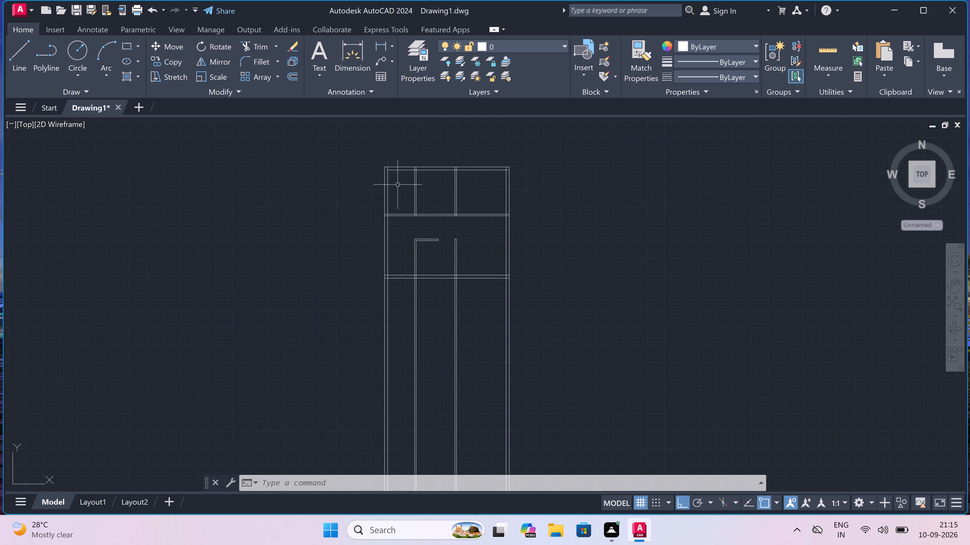
{"action": "scroll", "coordinate": [394, 174], "scroll_direction": "up", "scroll_amount": 4}
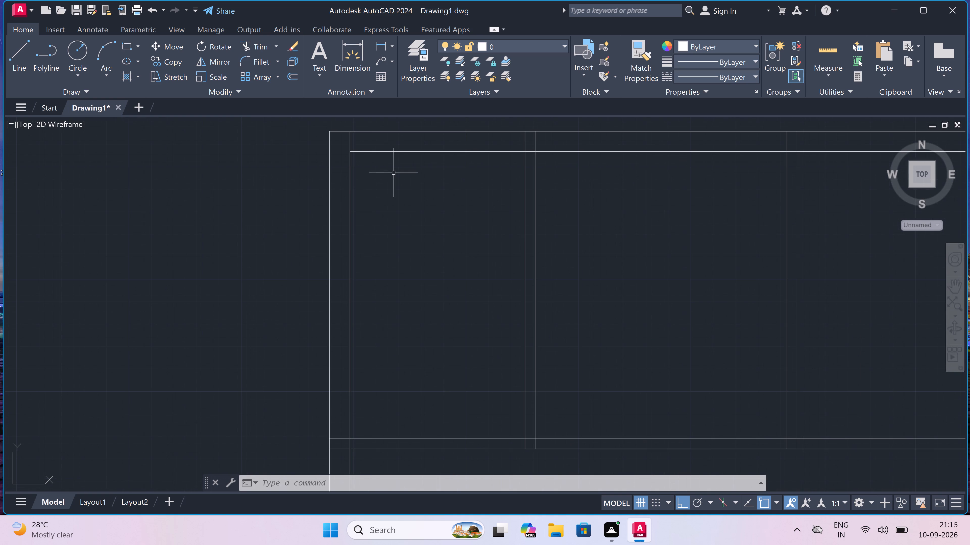
{"action": "type", "text": "o"}
{"action": "key", "text": "space"}
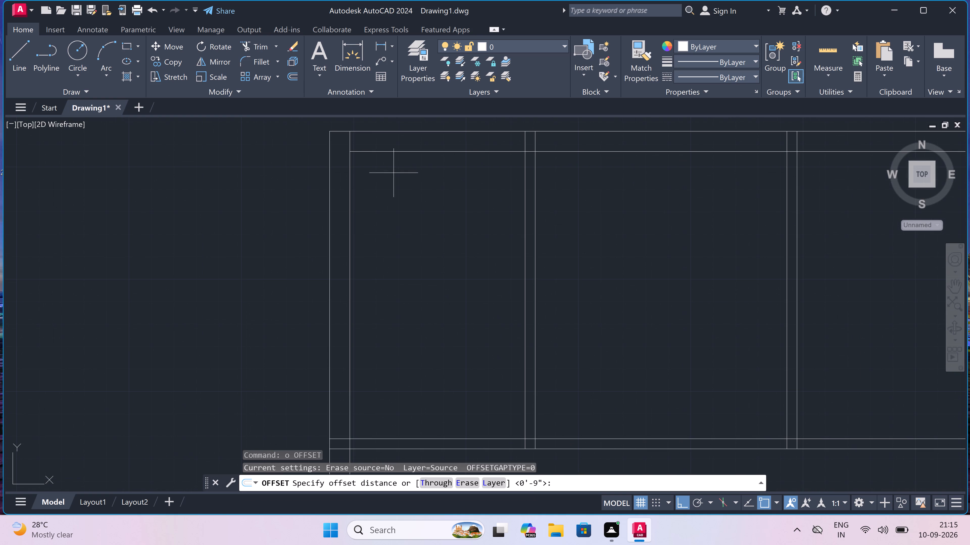
{"action": "left_click", "coordinate": [401, 150]}
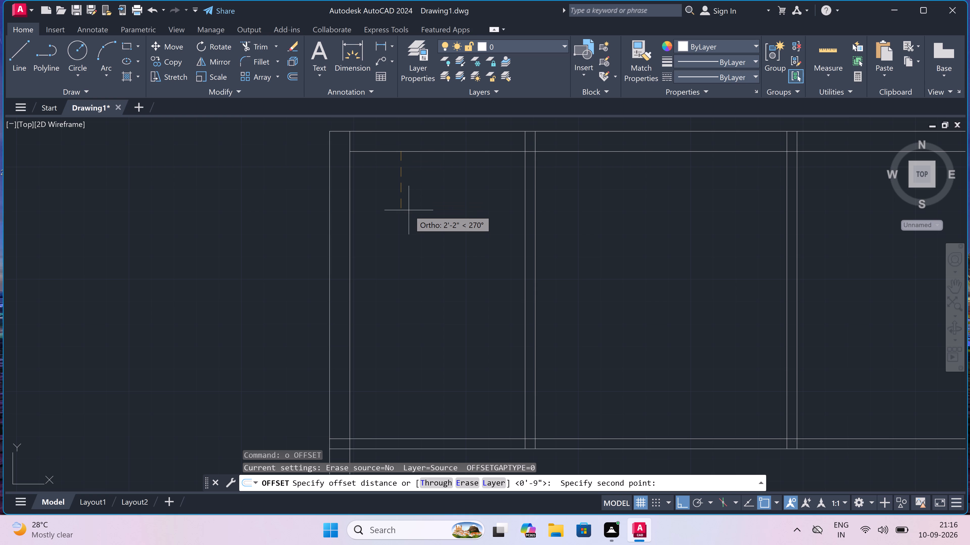
{"action": "key", "text": "6"}
{"action": "key", "text": "apostrophe"}
{"action": "key", "text": "3"}
{"action": "type", "text": "\""}
{"action": "key", "text": "space"}
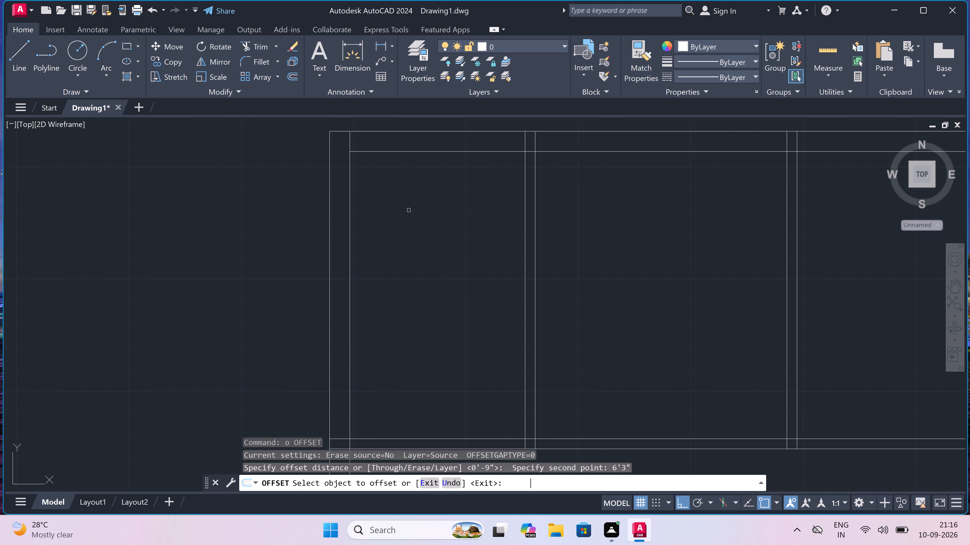
{"action": "left_click", "coordinate": [423, 152]}
{"action": "left_click", "coordinate": [419, 225]}
{"action": "scroll", "coordinate": [411, 283], "scroll_direction": "down", "scroll_amount": 1}
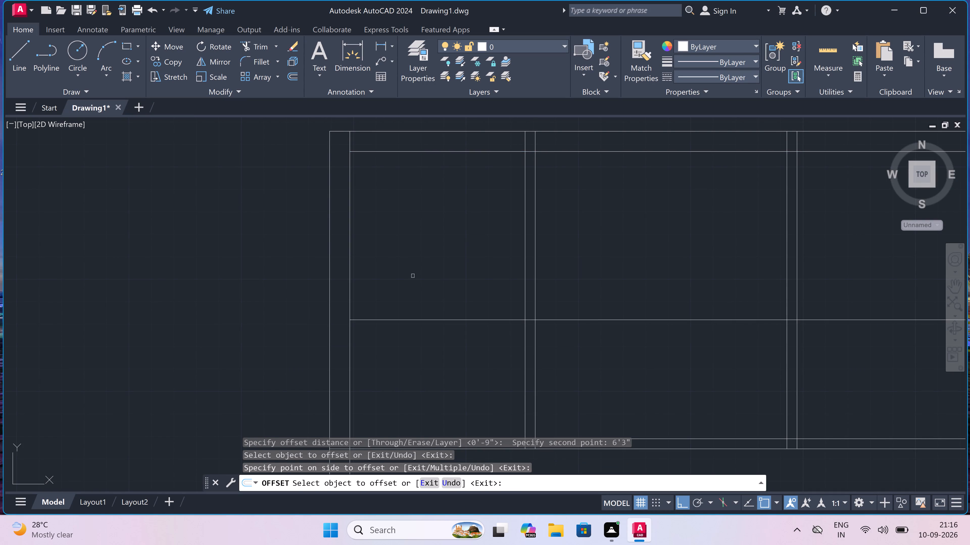
{"action": "scroll", "coordinate": [411, 283], "scroll_direction": "down", "scroll_amount": 1}
{"action": "scroll", "coordinate": [407, 309], "scroll_direction": "up", "scroll_amount": 3}
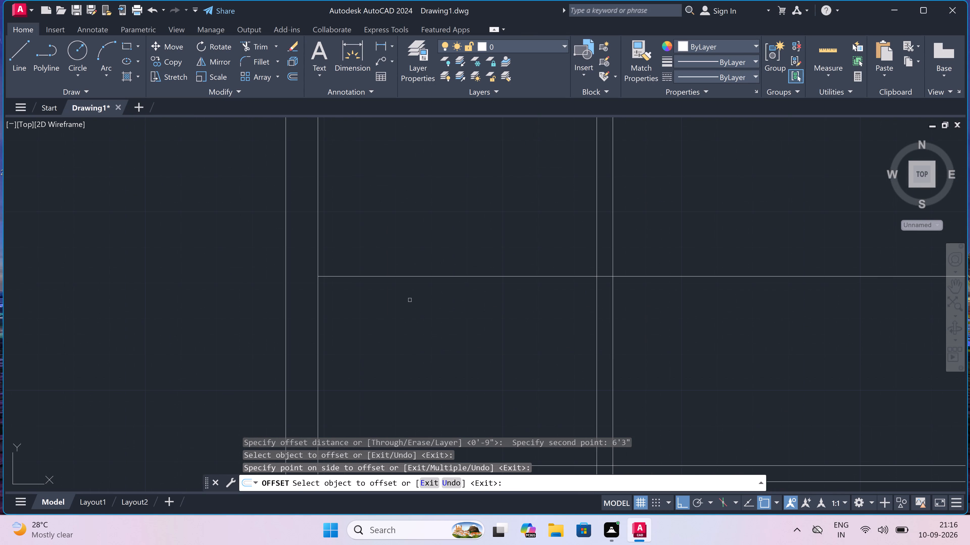
{"action": "scroll", "coordinate": [410, 300], "scroll_direction": "down", "scroll_amount": 1}
{"action": "key", "text": "Escape"}
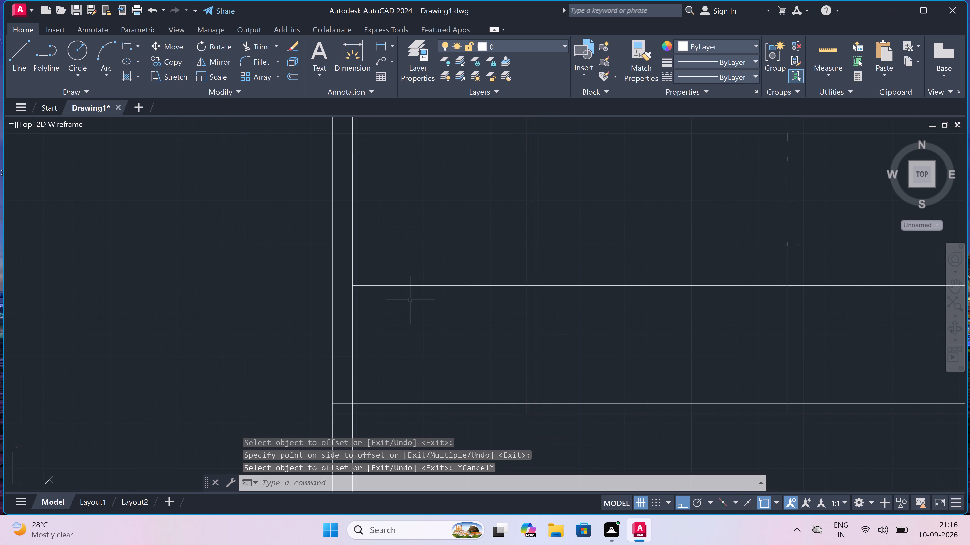
Offset the new horizontal line through the upper rooms 4.5" downward to form a partition.
{"action": "type", "text": "o"}
{"action": "key", "text": "space"}
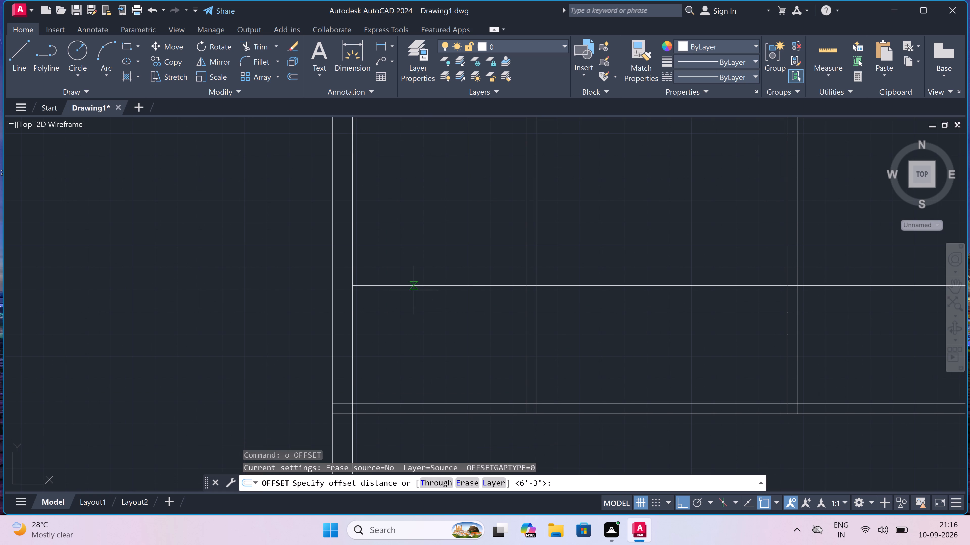
{"action": "left_click_drag", "start_coordinate": [415, 286], "coordinate": [417, 305]}
{"action": "type", "text": "4.5"}
{"action": "type", "text": "\""}
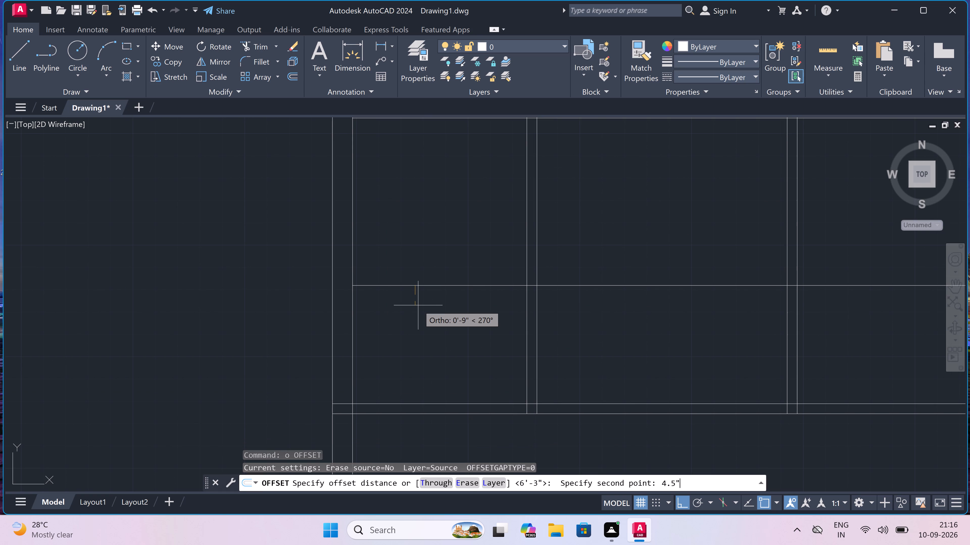
{"action": "key", "text": "space"}
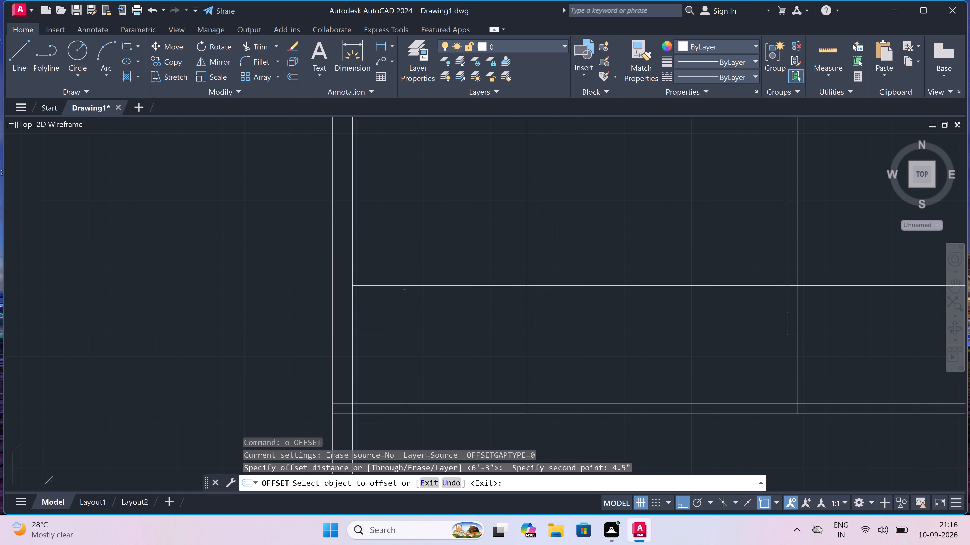
{"action": "left_click_drag", "start_coordinate": [404, 286], "coordinate": [404, 290]}
{"action": "left_click", "coordinate": [400, 314]}
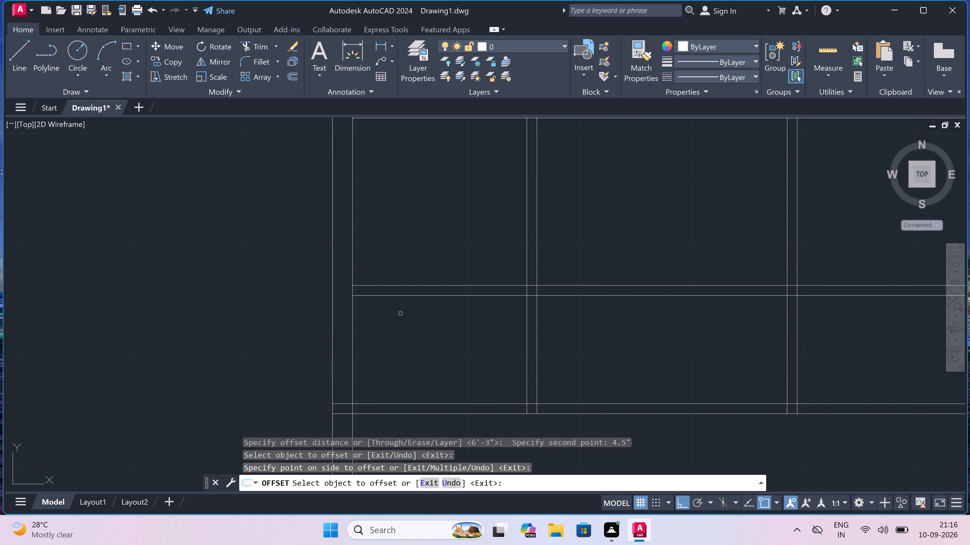
{"action": "key", "text": "Escape"}
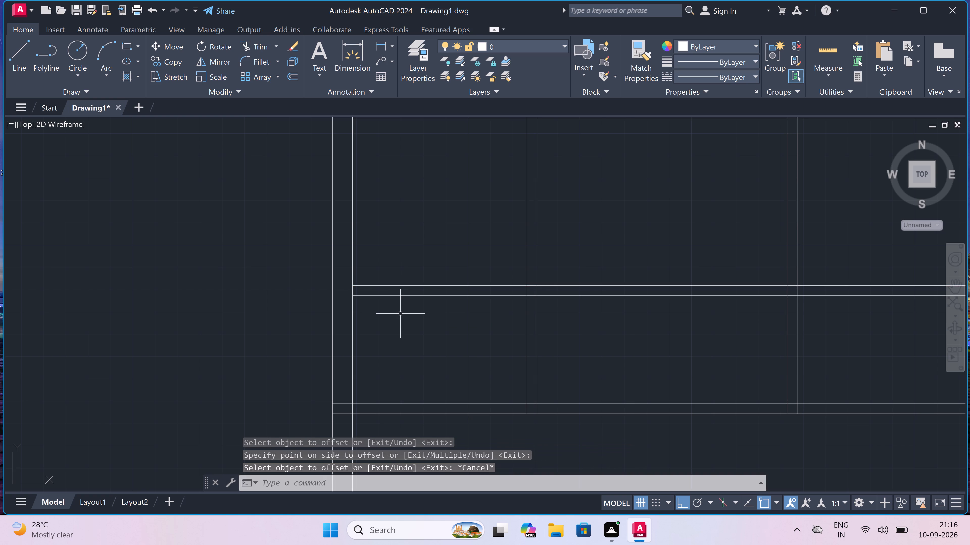
Trim both lines of the new horizontal partition across the upper middle and upper right rooms.
{"action": "type", "text": "tr"}
{"action": "key", "text": "space"}
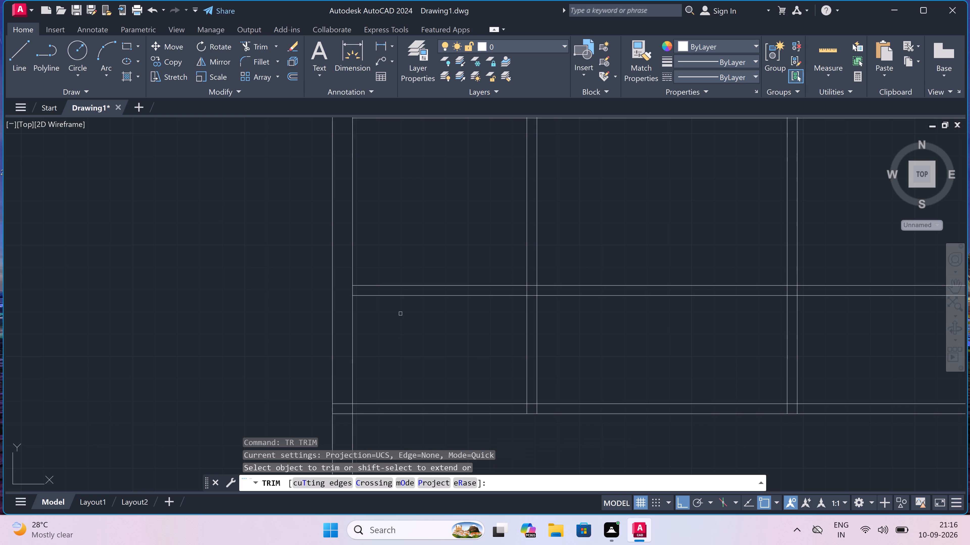
{"action": "scroll", "coordinate": [400, 314], "scroll_direction": "down", "scroll_amount": 2}
{"action": "left_click", "coordinate": [504, 310]}
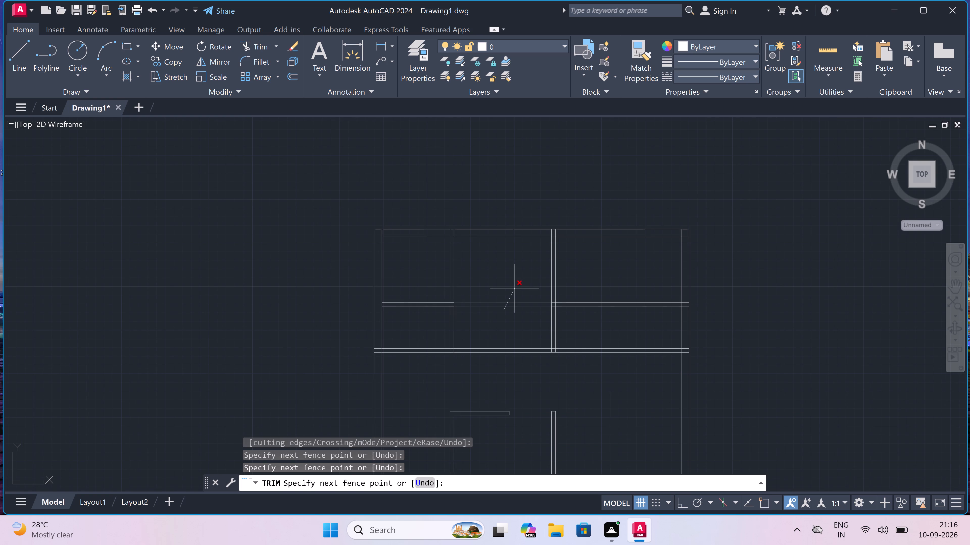
{"action": "left_click", "coordinate": [515, 288]}
{"action": "scroll", "coordinate": [515, 288], "scroll_direction": "down", "scroll_amount": 1}
{"action": "scroll", "coordinate": [567, 303], "scroll_direction": "up", "scroll_amount": 2}
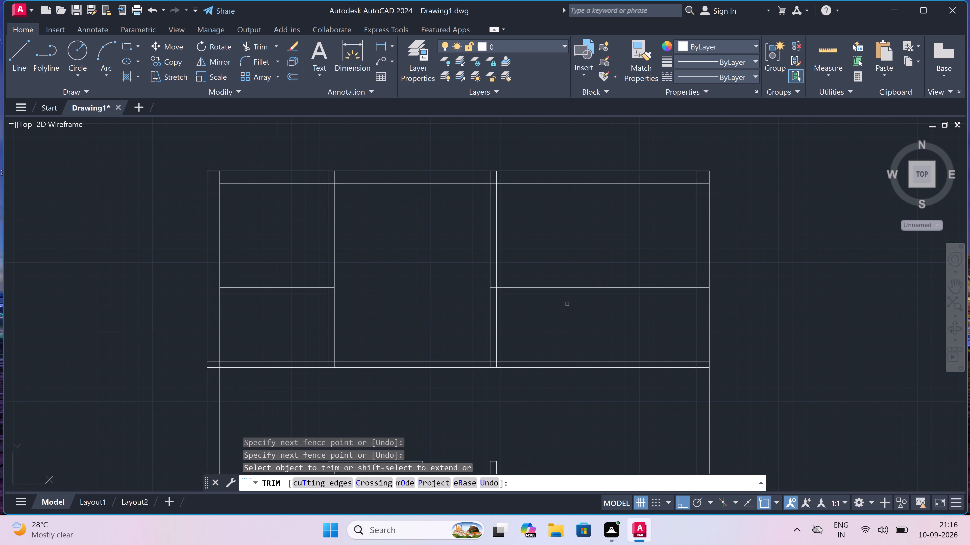
{"action": "left_click", "coordinate": [567, 304]}
{"action": "left_click", "coordinate": [565, 278]}
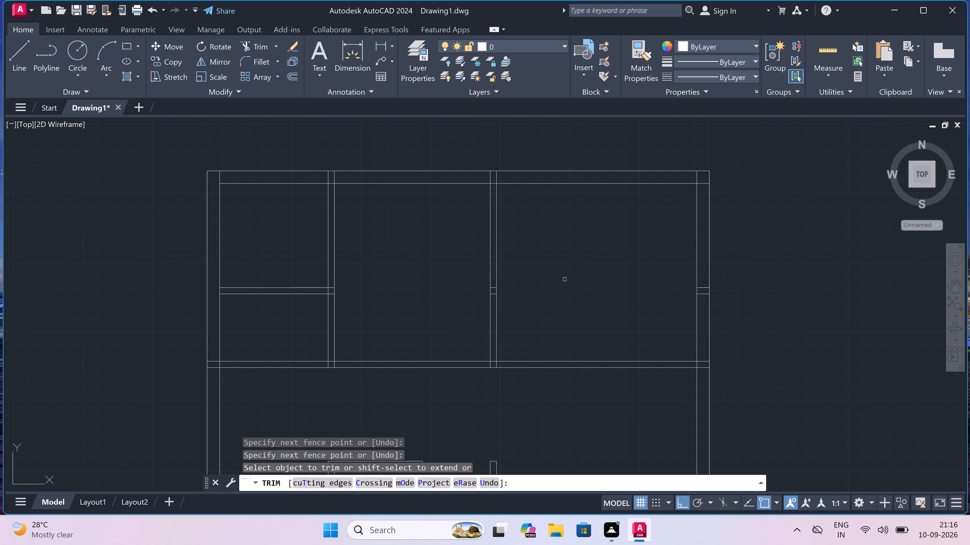
{"action": "scroll", "coordinate": [565, 279], "scroll_direction": "down", "scroll_amount": 1}
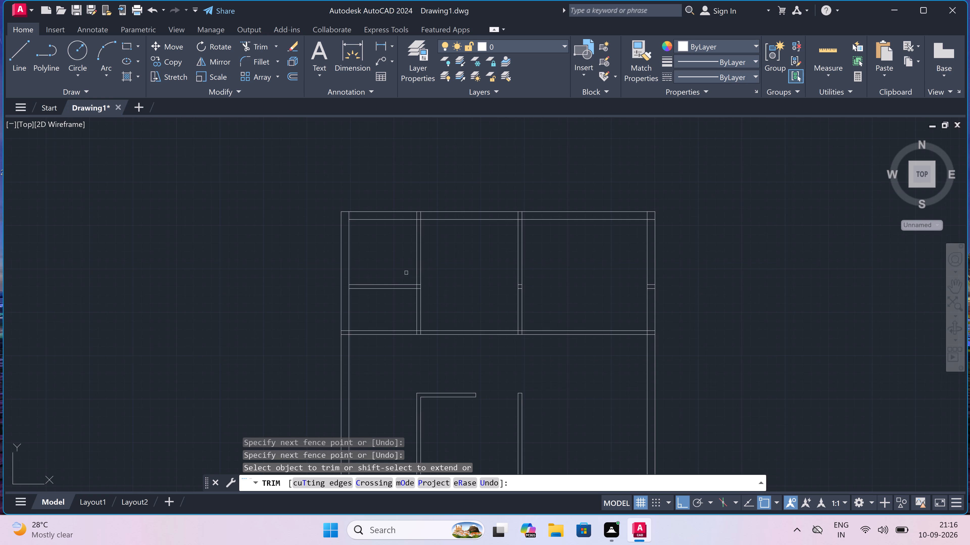
{"action": "scroll", "coordinate": [406, 273], "scroll_direction": "up", "scroll_amount": 2}
{"action": "key", "text": "Escape"}
Draw a short closing line across the left vertical partition, between the top wall and the new horizontal partition.
{"action": "type", "text": "l"}
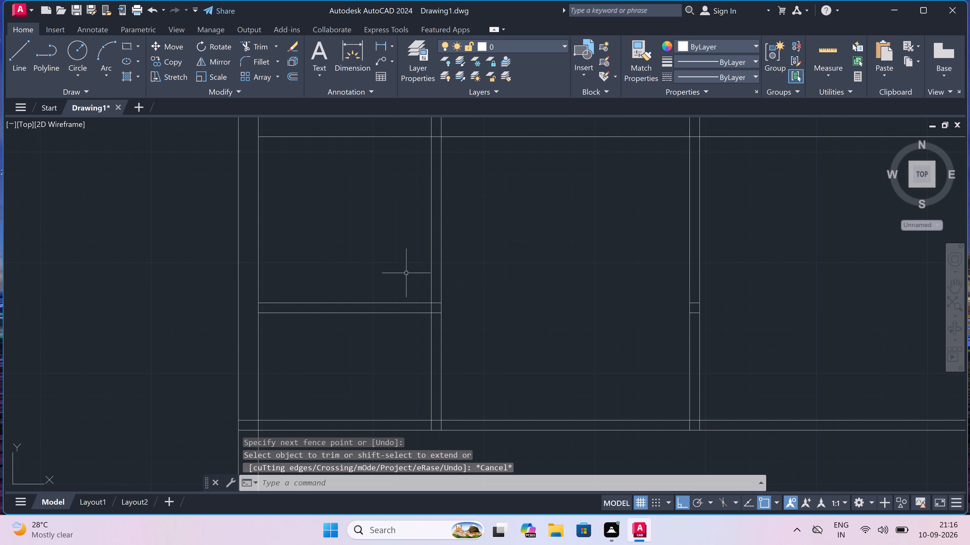
{"action": "key", "text": "space"}
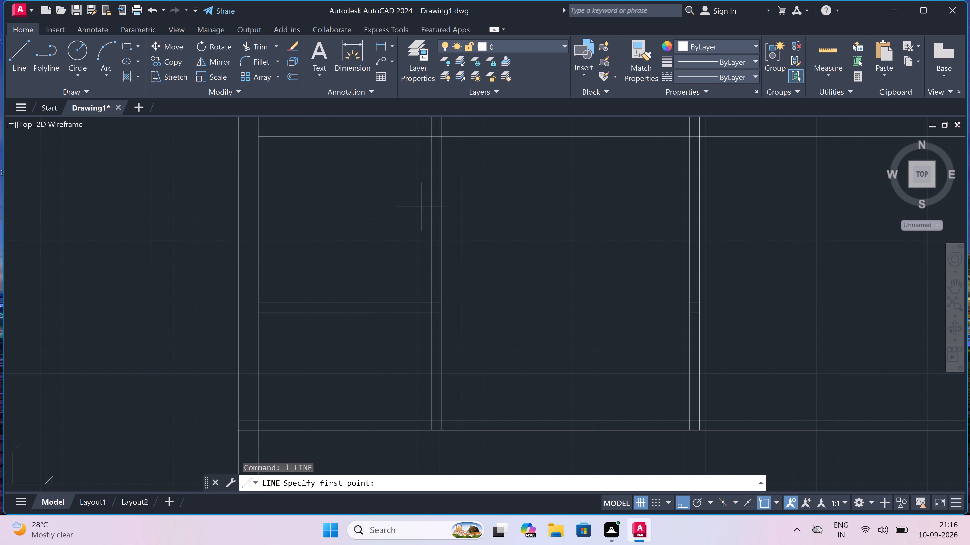
{"action": "left_click", "coordinate": [430, 222]}
{"action": "left_click", "coordinate": [439, 222]}
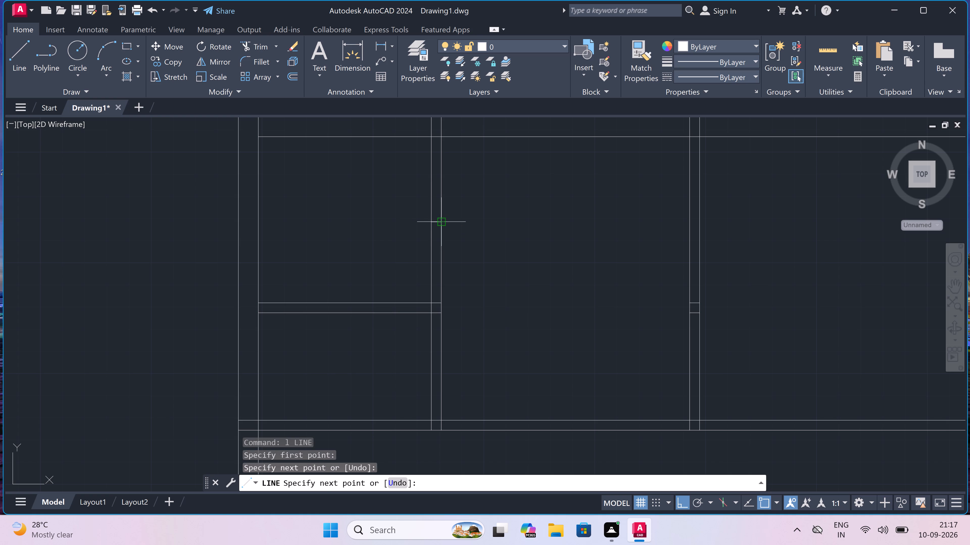
{"action": "key", "text": "Escape"}
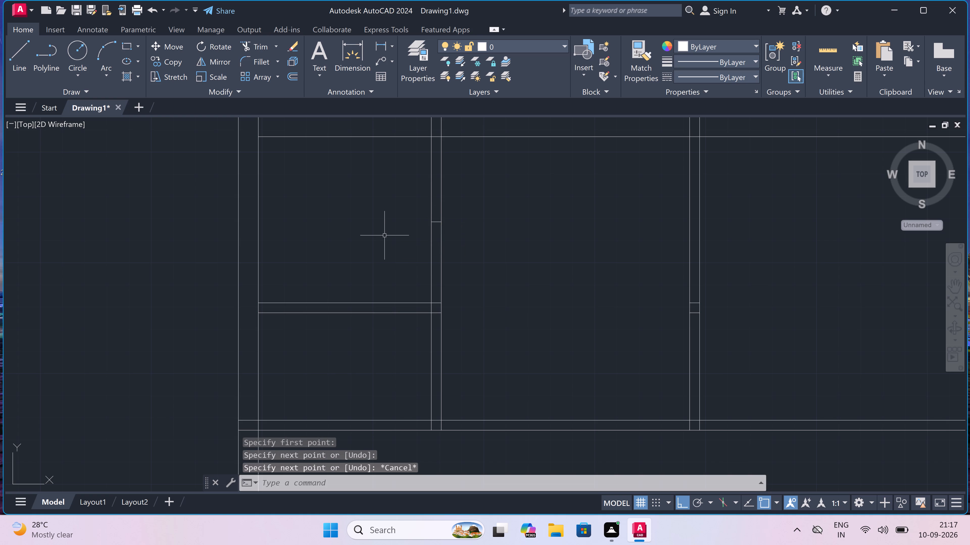
Draw a short closing line across the left vertical partition, between the new horizontal partition and the full-width partition below it.
{"action": "scroll", "coordinate": [395, 235], "scroll_direction": "down", "scroll_amount": 2}
{"action": "scroll", "coordinate": [395, 235], "scroll_direction": "up", "scroll_amount": 1}
{"action": "scroll", "coordinate": [395, 235], "scroll_direction": "right", "scroll_amount": 1}
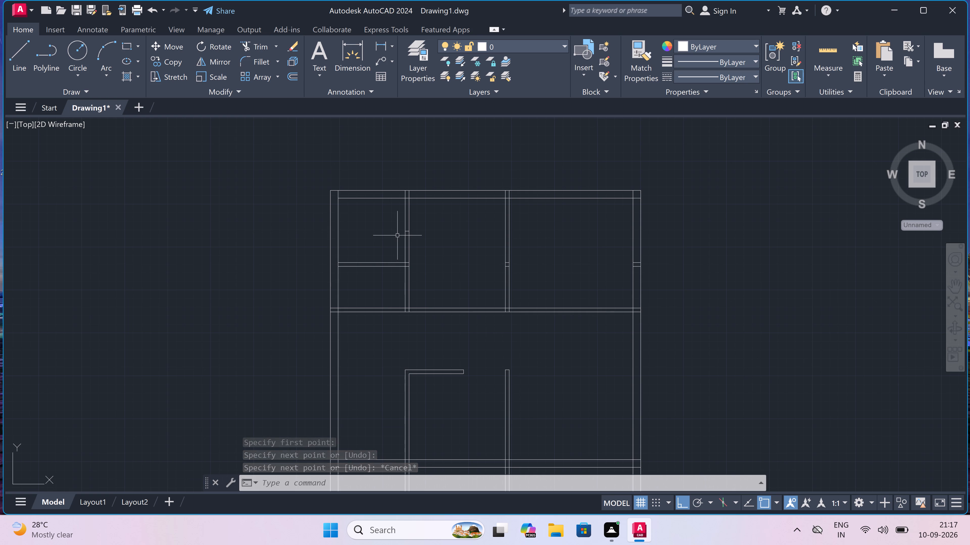
{"action": "scroll", "coordinate": [435, 260], "scroll_direction": "up", "scroll_amount": 1}
{"action": "scroll", "coordinate": [408, 242], "scroll_direction": "up", "scroll_amount": 1}
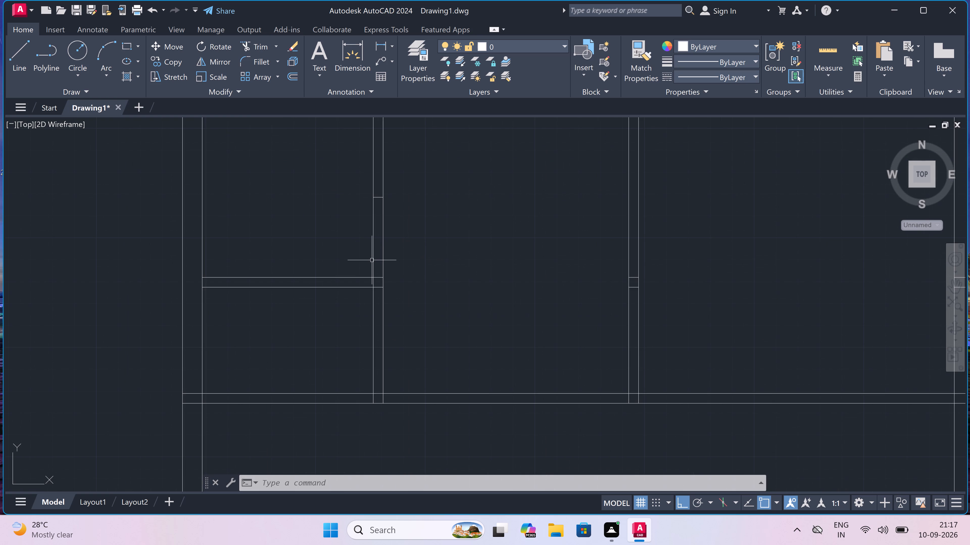
{"action": "key", "text": "l"}
{"action": "key", "text": "space"}
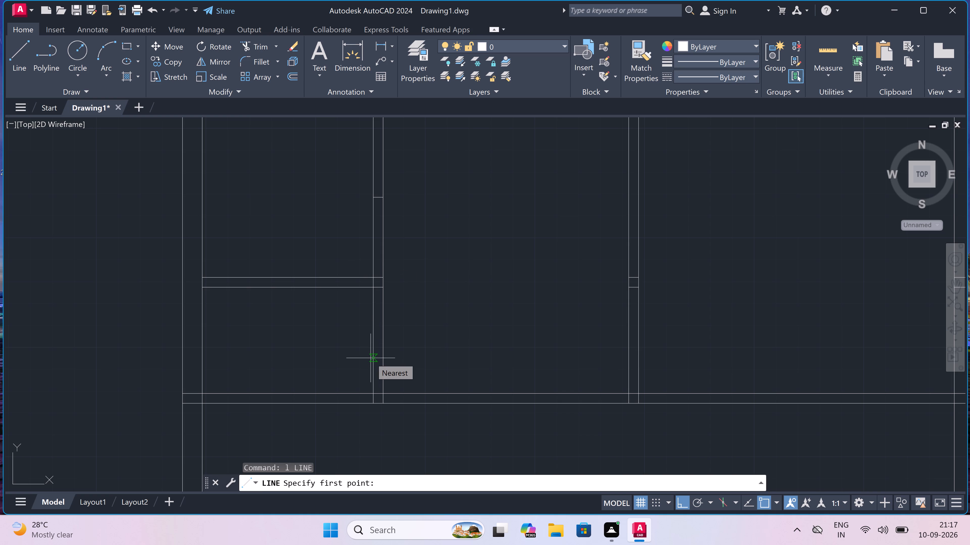
{"action": "left_click", "coordinate": [372, 361]}
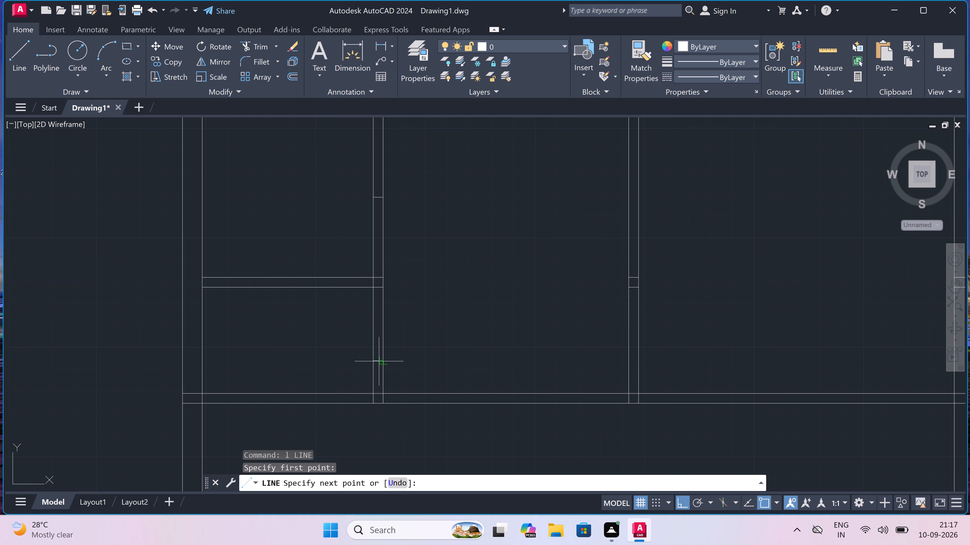
{"action": "left_click", "coordinate": [380, 362]}
{"action": "key", "text": "Escape"}
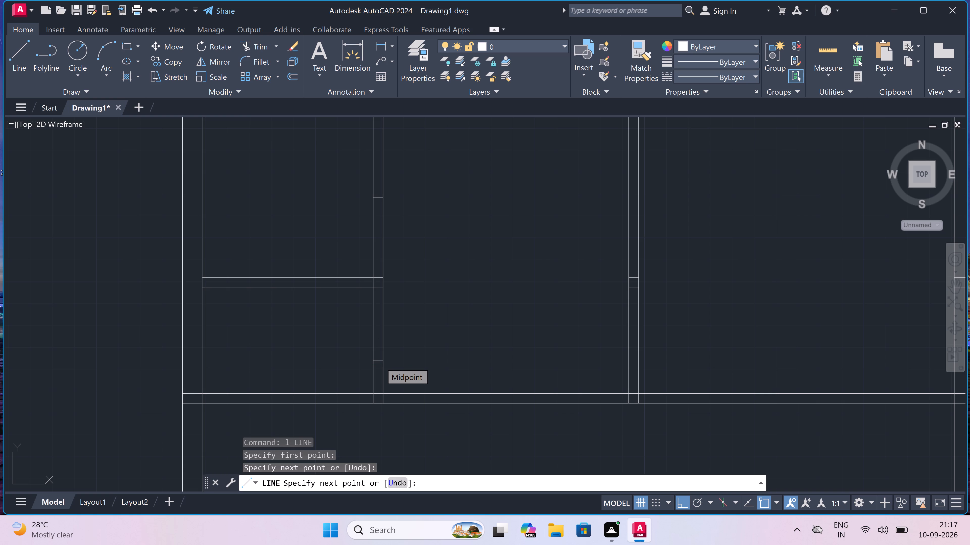
Trim the left vertical partition's lines between the two closing lines, and clear the leftover line inside the horizontal partition's end.
{"action": "type", "text": "tr"}
{"action": "key", "text": "space"}
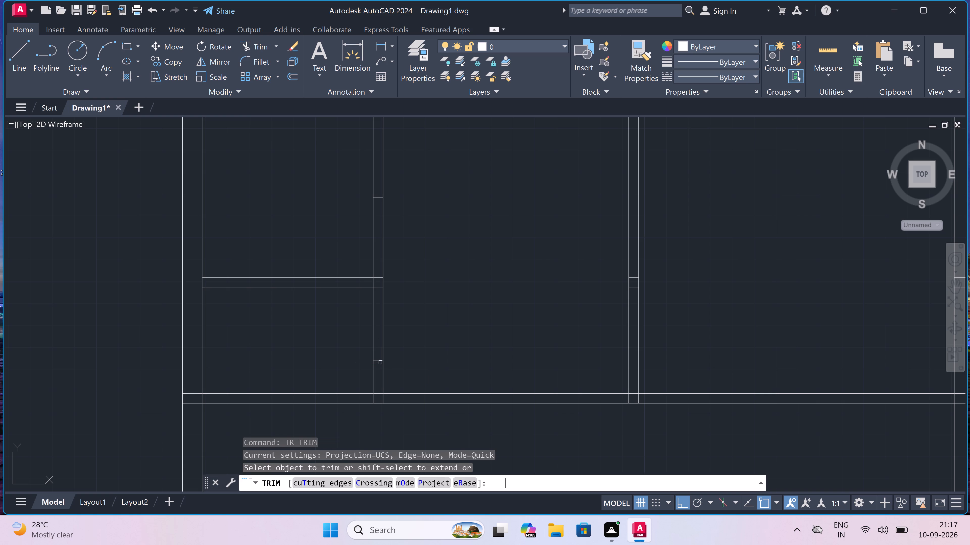
{"action": "left_click_drag", "start_coordinate": [250, 330], "coordinate": [253, 330]}
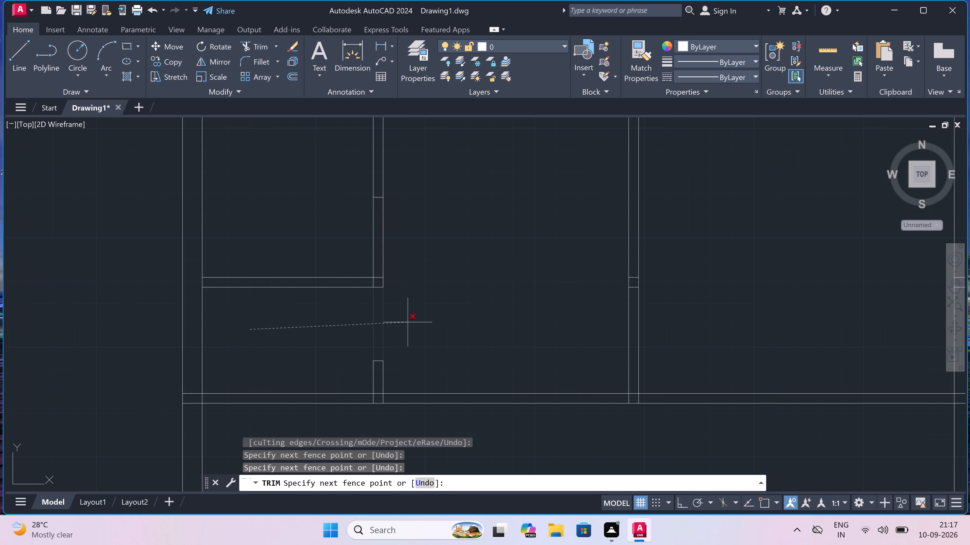
{"action": "left_click", "coordinate": [408, 322]}
{"action": "left_click_drag", "start_coordinate": [409, 246], "coordinate": [399, 246]}
{"action": "left_click", "coordinate": [309, 245]}
{"action": "scroll", "coordinate": [380, 282], "scroll_direction": "up", "scroll_amount": 2}
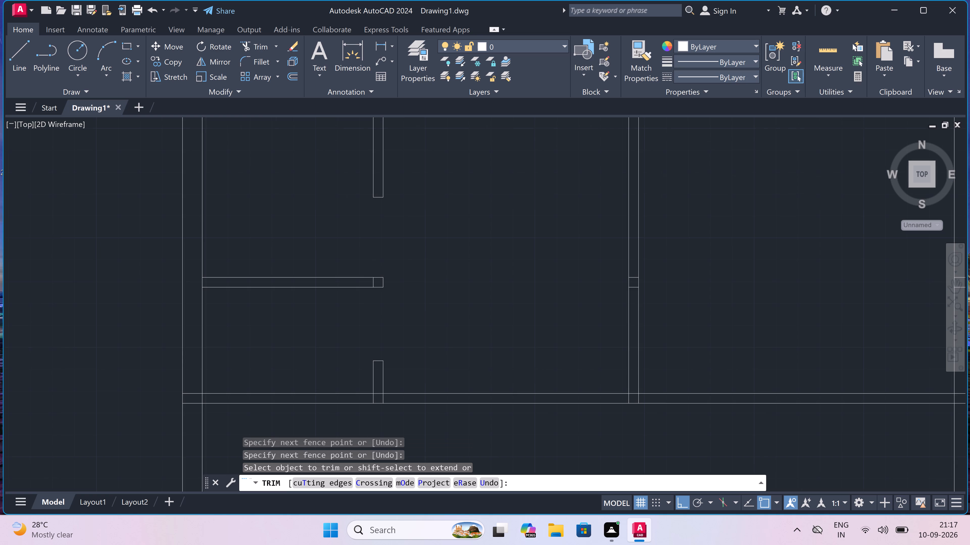
{"action": "left_click_drag", "start_coordinate": [378, 281], "coordinate": [373, 282]}
{"action": "left_click", "coordinate": [341, 279]}
Trim the vertical line ends inside the top wall, and cut its inner line where the two vertical partitions meet it.
{"action": "scroll", "coordinate": [341, 279], "scroll_direction": "down", "scroll_amount": 5}
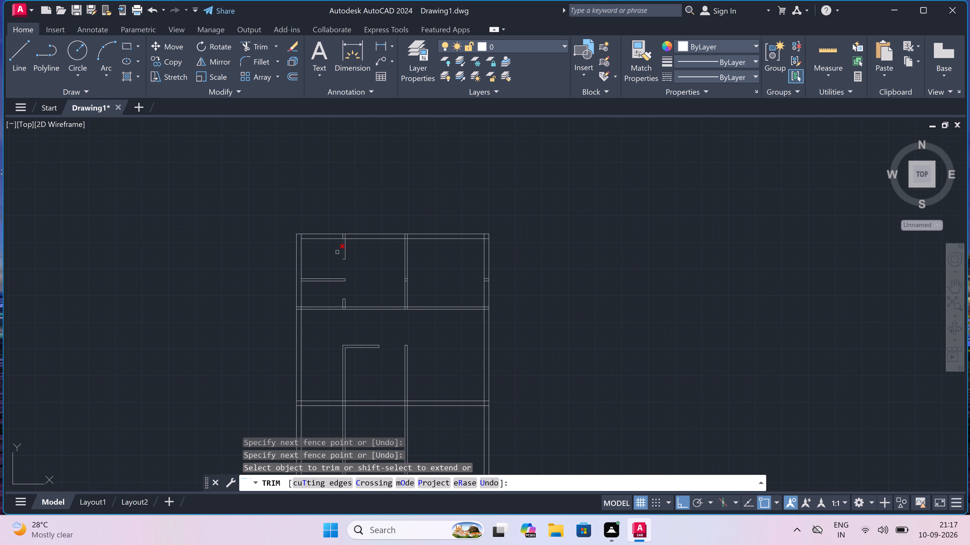
{"action": "scroll", "coordinate": [300, 241], "scroll_direction": "up", "scroll_amount": 3}
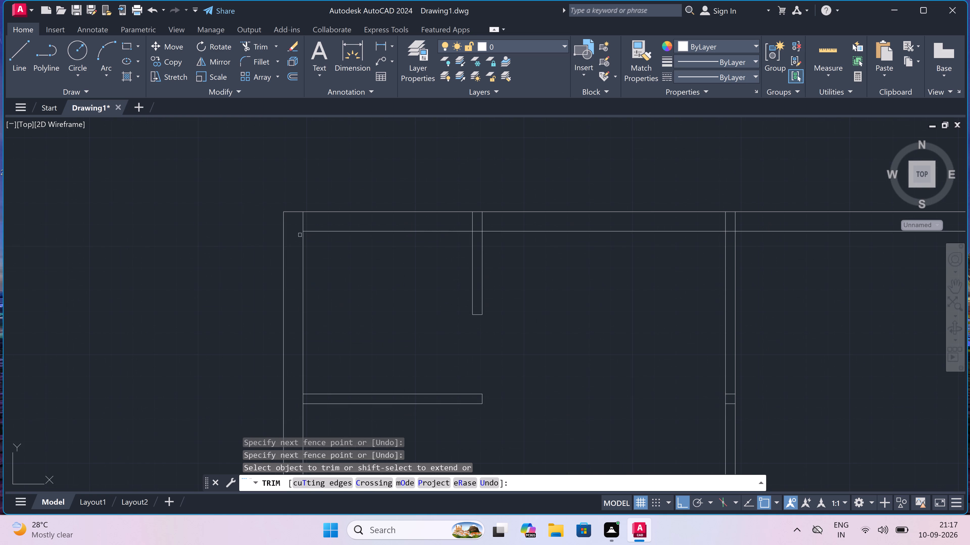
{"action": "left_click", "coordinate": [305, 223]}
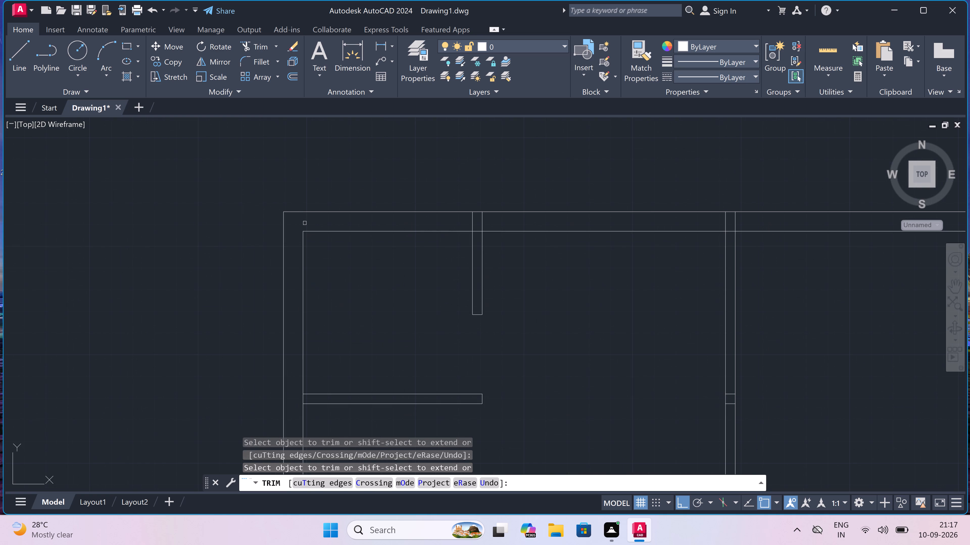
{"action": "left_click", "coordinate": [306, 224]}
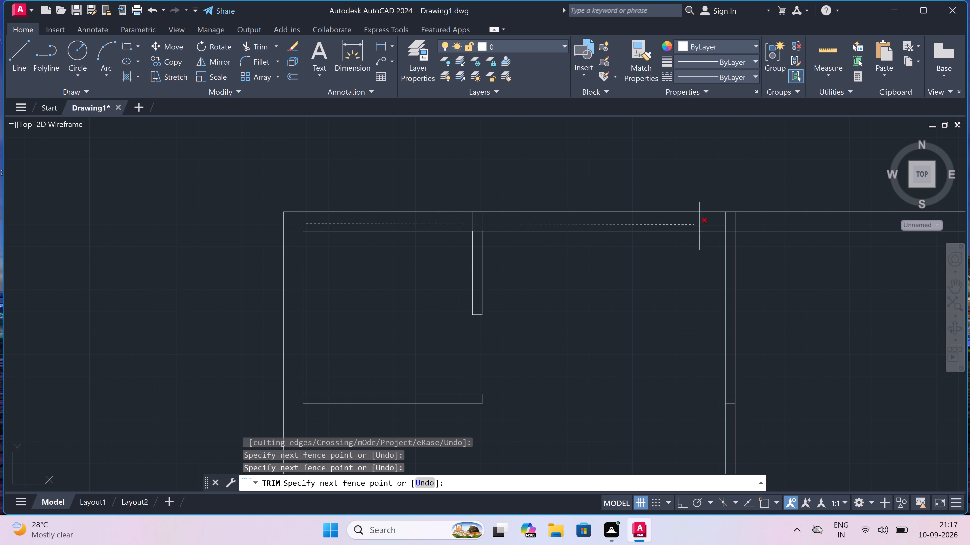
{"action": "left_click", "coordinate": [744, 224]}
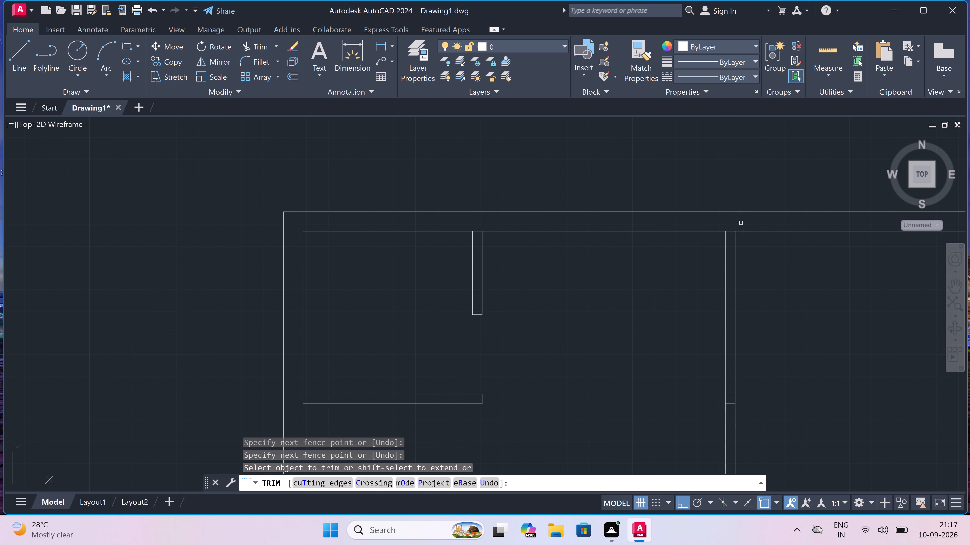
{"action": "left_click", "coordinate": [730, 230]}
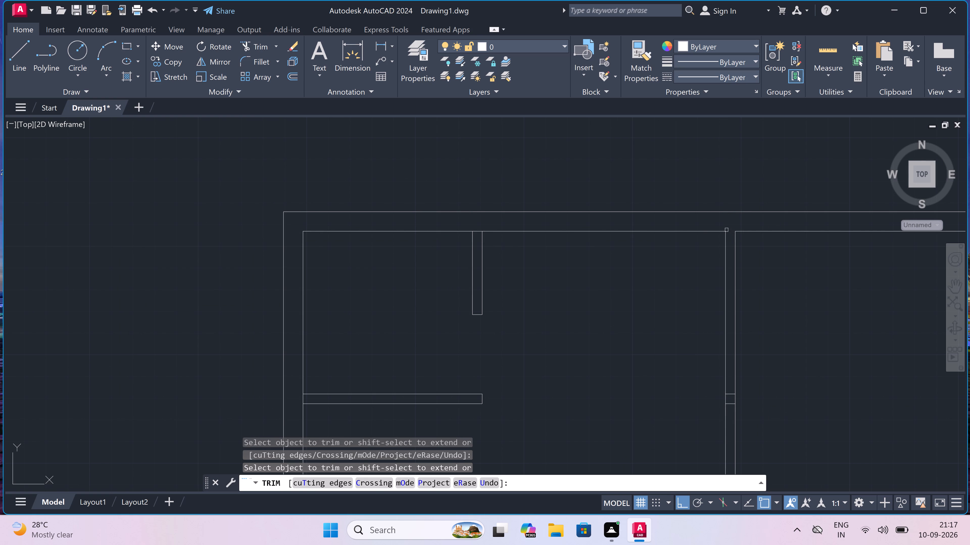
{"action": "left_click", "coordinate": [478, 229]}
Trim the overlapping inner wall lines at the plan's top-right outer corner.
{"action": "scroll", "coordinate": [478, 229], "scroll_direction": "down", "scroll_amount": 5}
{"action": "scroll", "coordinate": [525, 230], "scroll_direction": "up", "scroll_amount": 3}
{"action": "scroll", "coordinate": [557, 228], "scroll_direction": "up", "scroll_amount": 1}
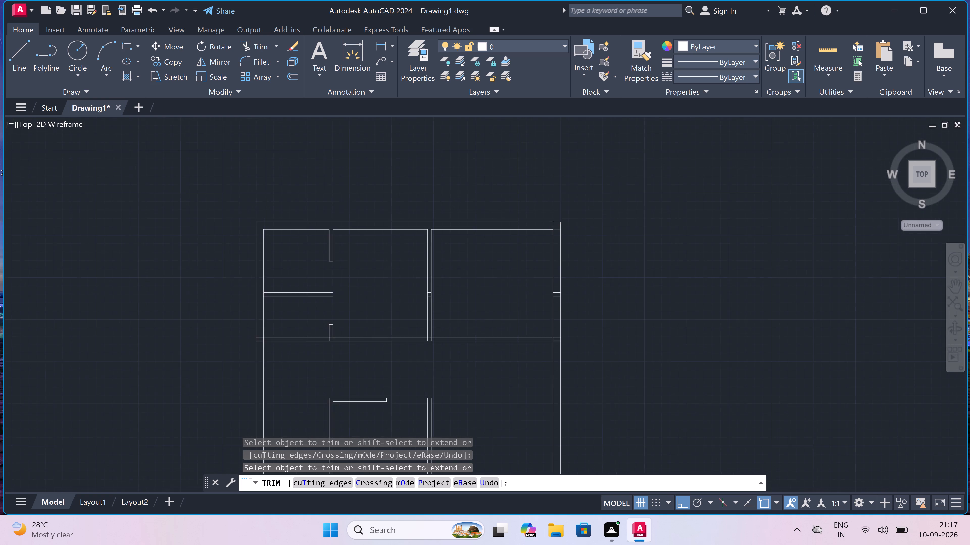
{"action": "scroll", "coordinate": [557, 228], "scroll_direction": "up", "scroll_amount": 2}
{"action": "left_click_drag", "start_coordinate": [557, 228], "coordinate": [559, 232]}
{"action": "left_click", "coordinate": [560, 256]}
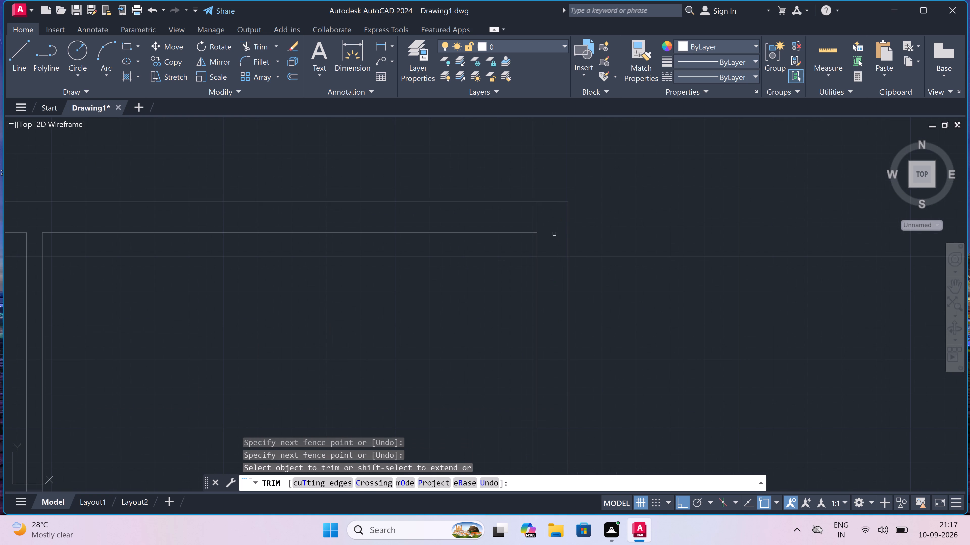
{"action": "left_click", "coordinate": [551, 227]}
{"action": "left_click", "coordinate": [523, 216]}
{"action": "scroll", "coordinate": [523, 216], "scroll_direction": "down", "scroll_amount": 4}
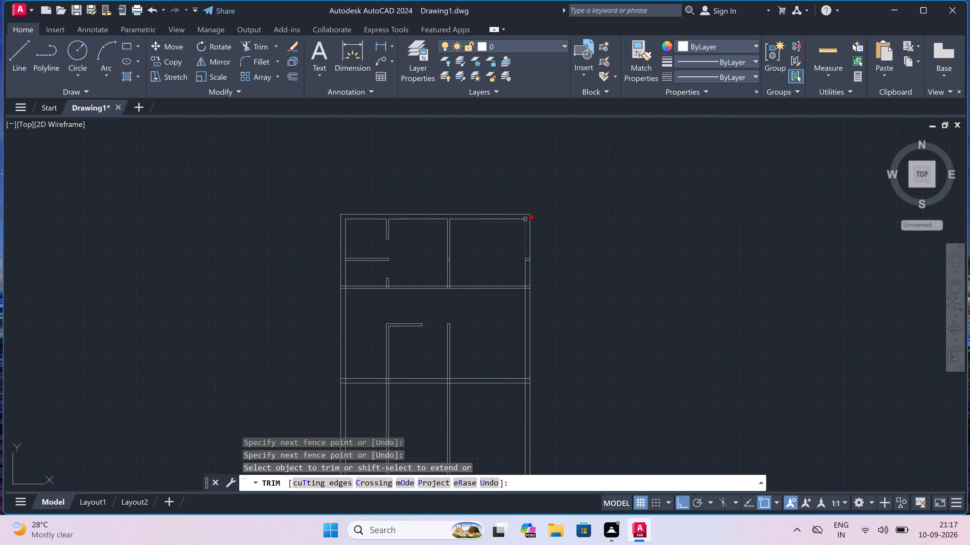
Trim the horizontal partition line ends inside the right outer wall, and cut the wall's inner line where the full-width partition meets it.
{"action": "scroll", "coordinate": [521, 297], "scroll_direction": "up", "scroll_amount": 3}
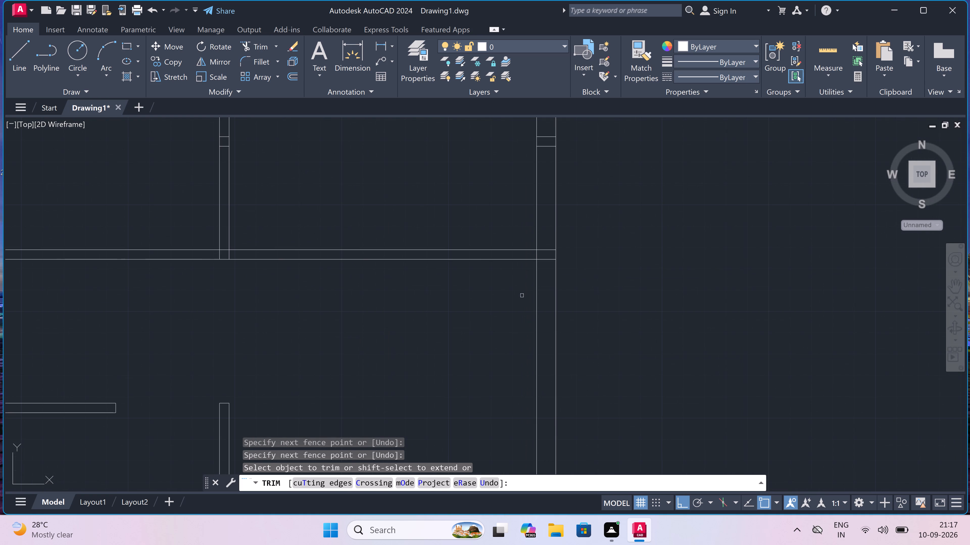
{"action": "scroll", "coordinate": [535, 244], "scroll_direction": "down", "scroll_amount": 3}
{"action": "scroll", "coordinate": [534, 225], "scroll_direction": "up", "scroll_amount": 3}
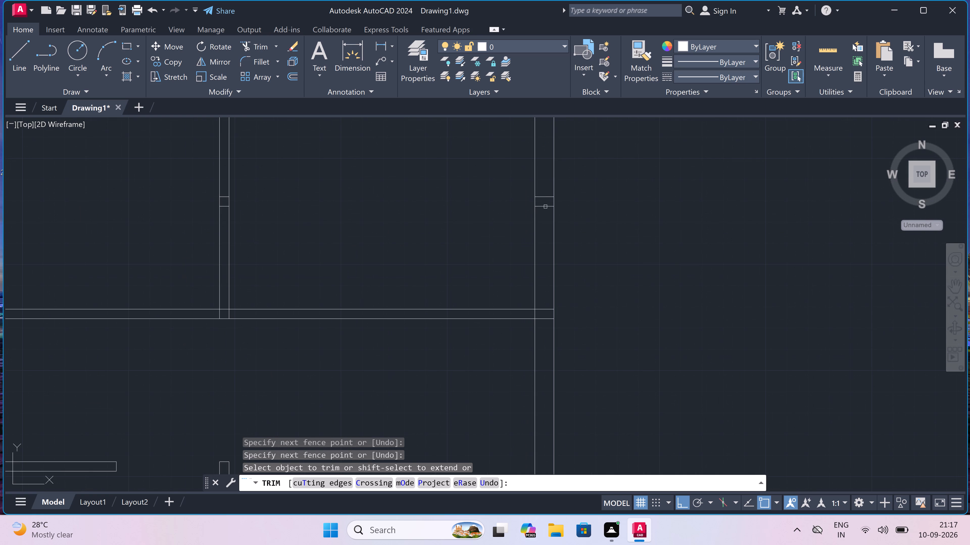
{"action": "left_click", "coordinate": [542, 192]}
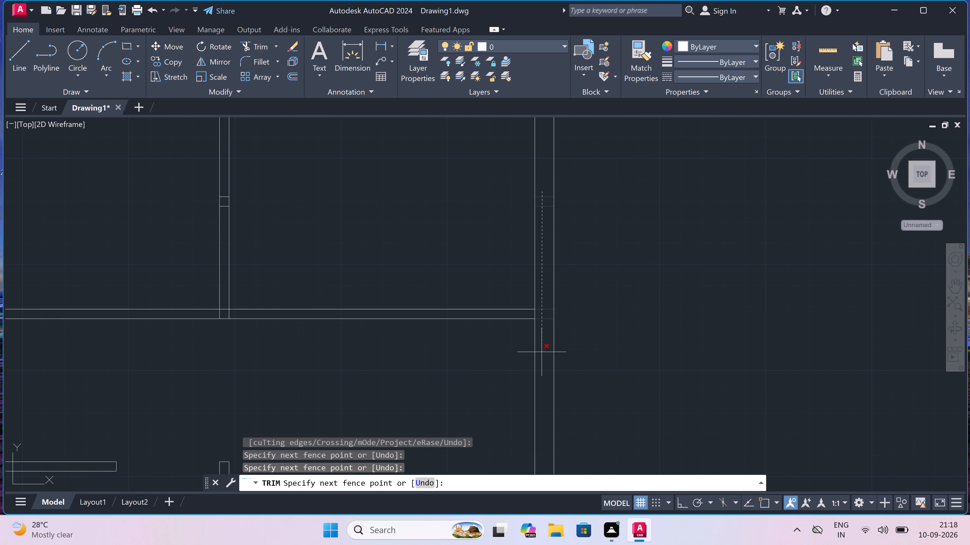
{"action": "left_click", "coordinate": [542, 356]}
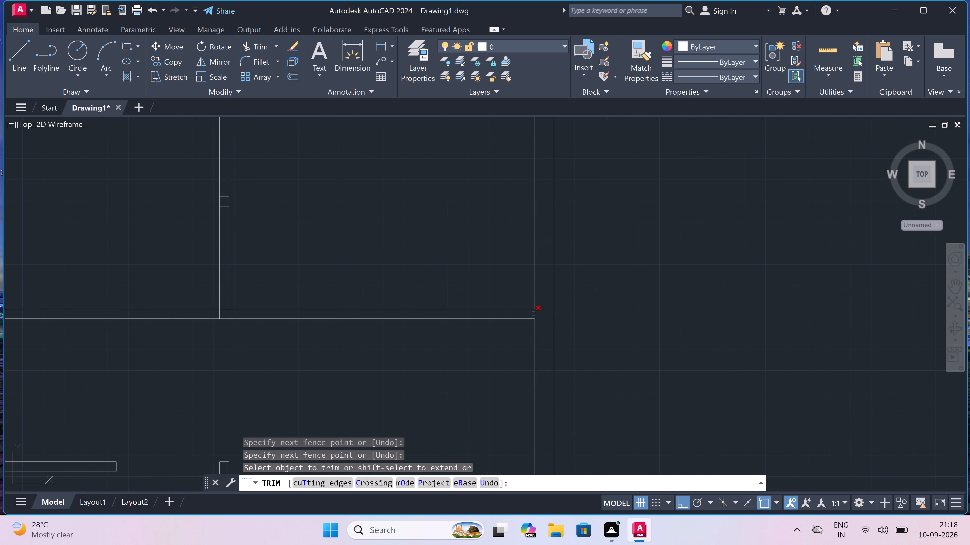
{"action": "left_click", "coordinate": [533, 314]}
{"action": "scroll", "coordinate": [533, 314], "scroll_direction": "down", "scroll_amount": 4}
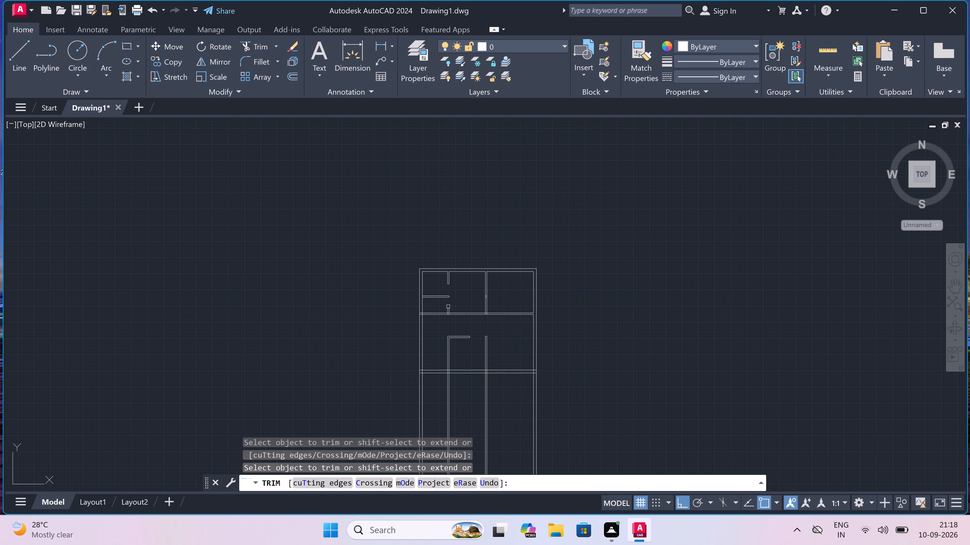
Trim the right vertical partition's lines between its closing line and the full-width partition, and clear the leftover line inside its end.
{"action": "scroll", "coordinate": [486, 301], "scroll_direction": "up", "scroll_amount": 2}
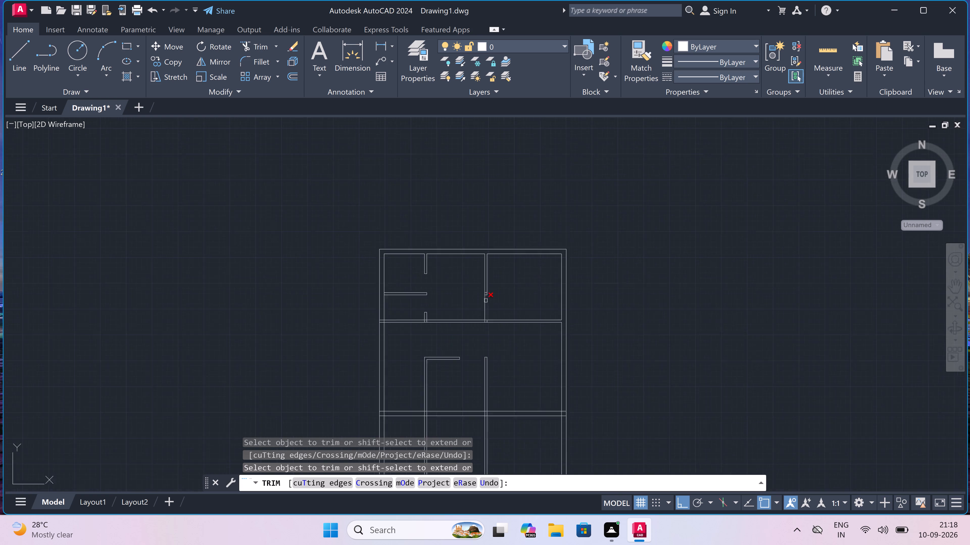
{"action": "scroll", "coordinate": [486, 301], "scroll_direction": "up", "scroll_amount": 1}
{"action": "left_click_drag", "start_coordinate": [455, 312], "coordinate": [458, 312]}
{"action": "left_click", "coordinate": [520, 310]}
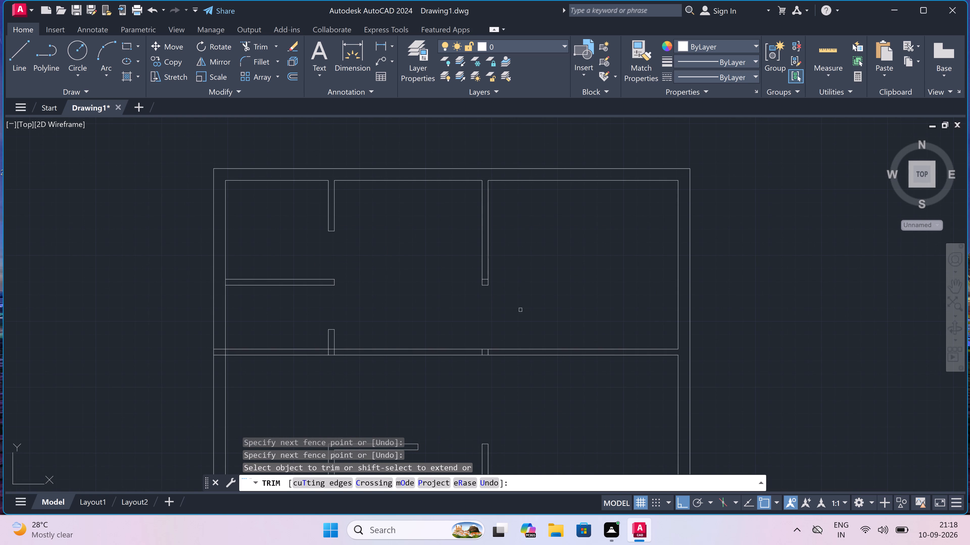
{"action": "scroll", "coordinate": [489, 276], "scroll_direction": "up", "scroll_amount": 2}
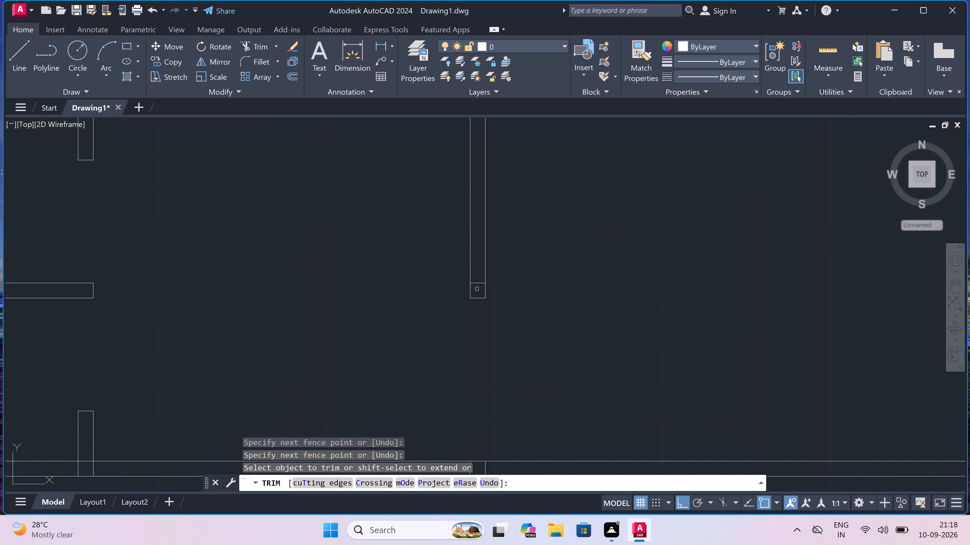
{"action": "left_click", "coordinate": [476, 287]}
{"action": "left_click", "coordinate": [476, 278]}
Trim the right-hand line of the leftover vertical pair inside the full-width partition, below the shortened right vertical partition.
{"action": "scroll", "coordinate": [476, 278], "scroll_direction": "down", "scroll_amount": 4}
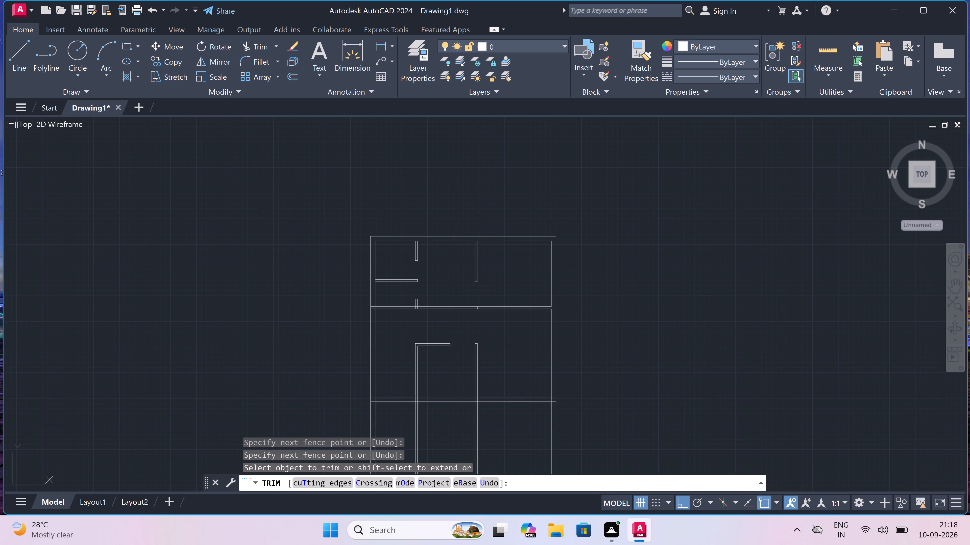
{"action": "scroll", "coordinate": [475, 316], "scroll_direction": "up", "scroll_amount": 2}
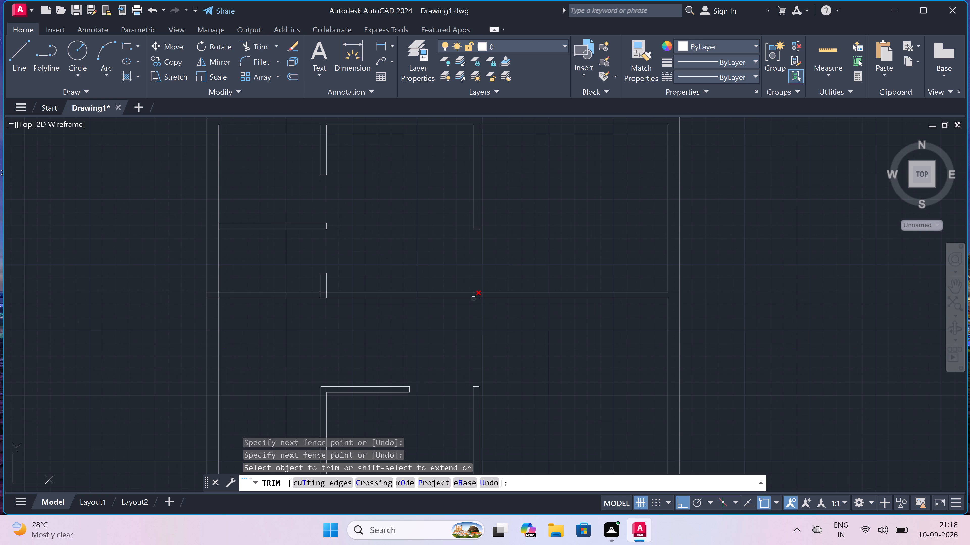
{"action": "scroll", "coordinate": [476, 294], "scroll_direction": "up", "scroll_amount": 3}
{"action": "left_click_drag", "start_coordinate": [479, 296], "coordinate": [481, 297]}
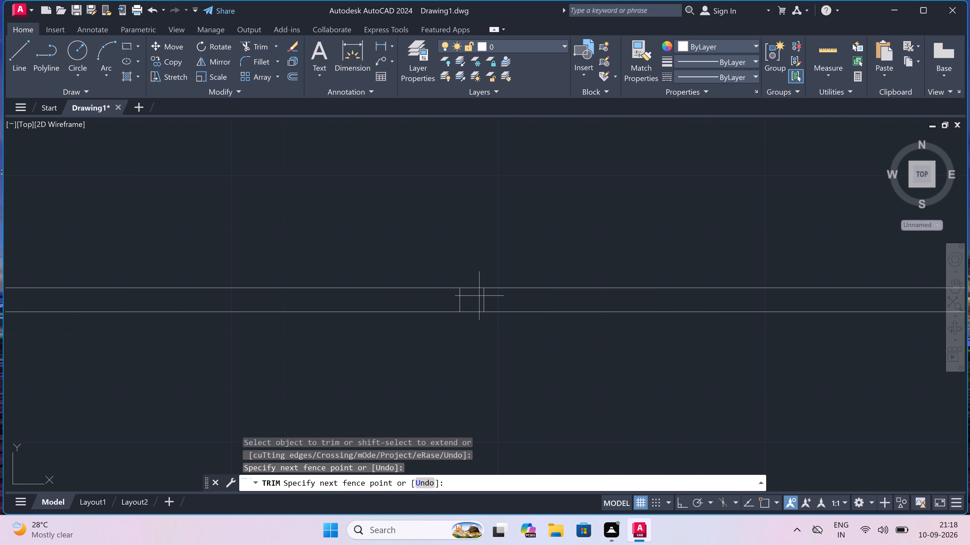
{"action": "left_click", "coordinate": [500, 300]}
Trim both lines of the upper full-width partition between the left and right vertical partitions to open the passage.
{"action": "scroll", "coordinate": [500, 300], "scroll_direction": "down", "scroll_amount": 3}
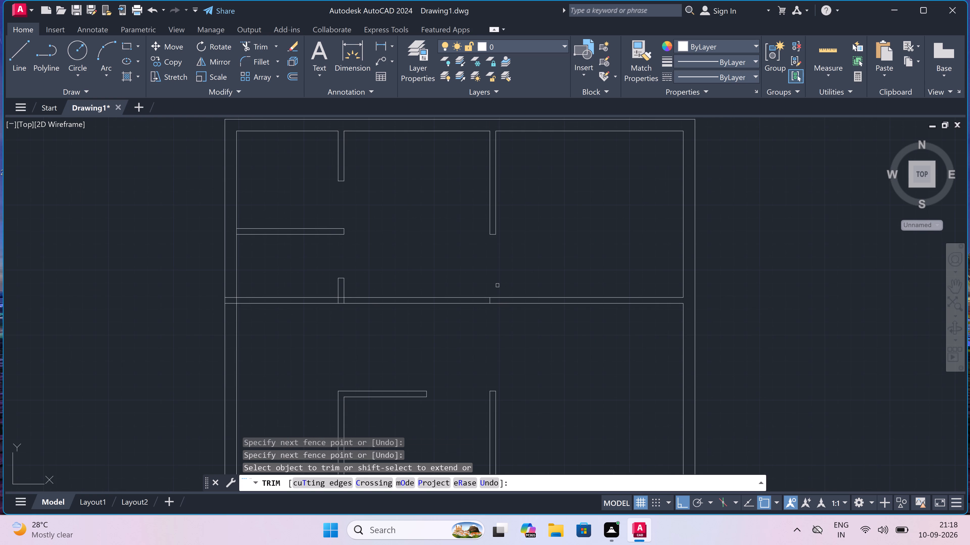
{"action": "scroll", "coordinate": [497, 285], "scroll_direction": "up", "scroll_amount": 2}
{"action": "scroll", "coordinate": [497, 285], "scroll_direction": "down", "scroll_amount": 2}
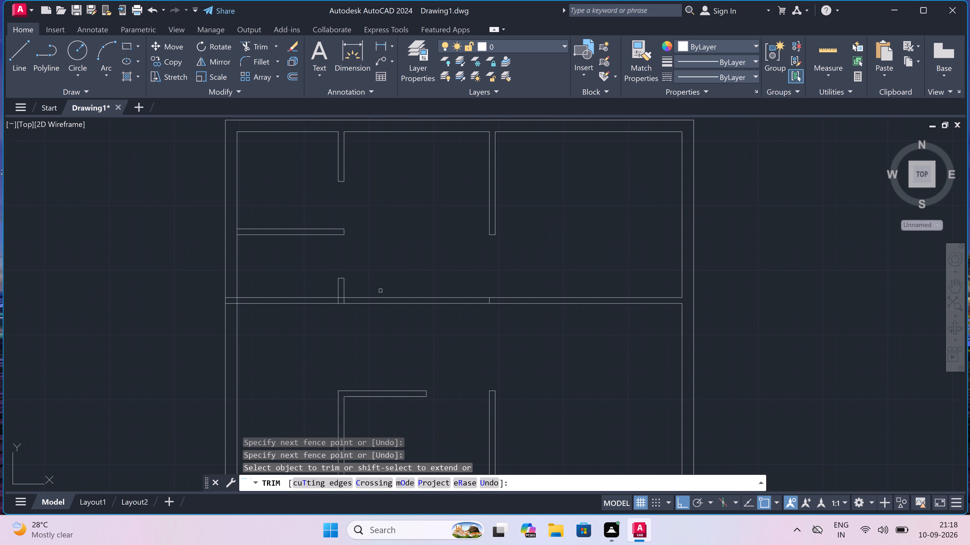
{"action": "left_click_drag", "start_coordinate": [380, 291], "coordinate": [381, 294]}
{"action": "left_click", "coordinate": [381, 298]}
{"action": "left_click", "coordinate": [388, 316]}
{"action": "left_click", "coordinate": [391, 290]}
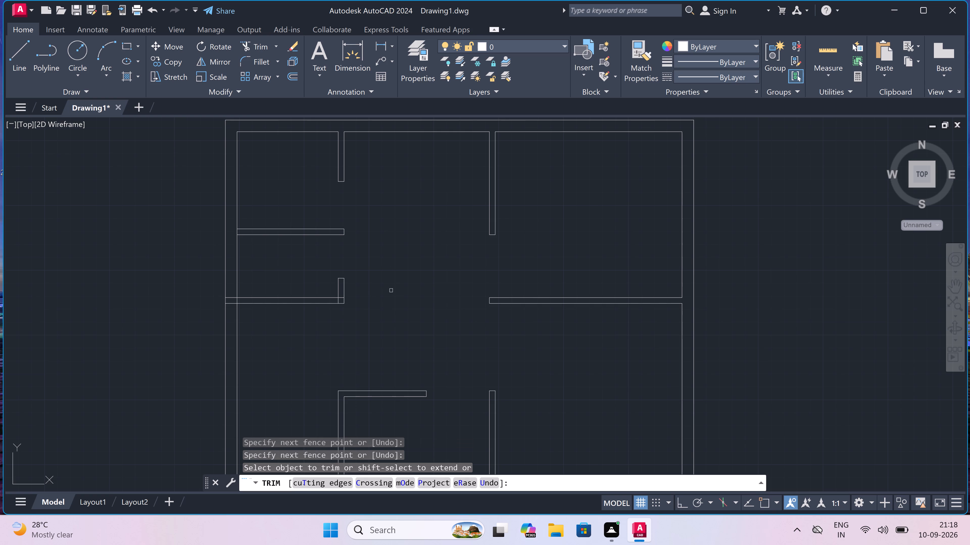
Trim the overlapping lines where the left vertical stub meets the horizontal partition's end, leaving a clean L-shaped corner.
{"action": "scroll", "coordinate": [347, 292], "scroll_direction": "up", "scroll_amount": 3}
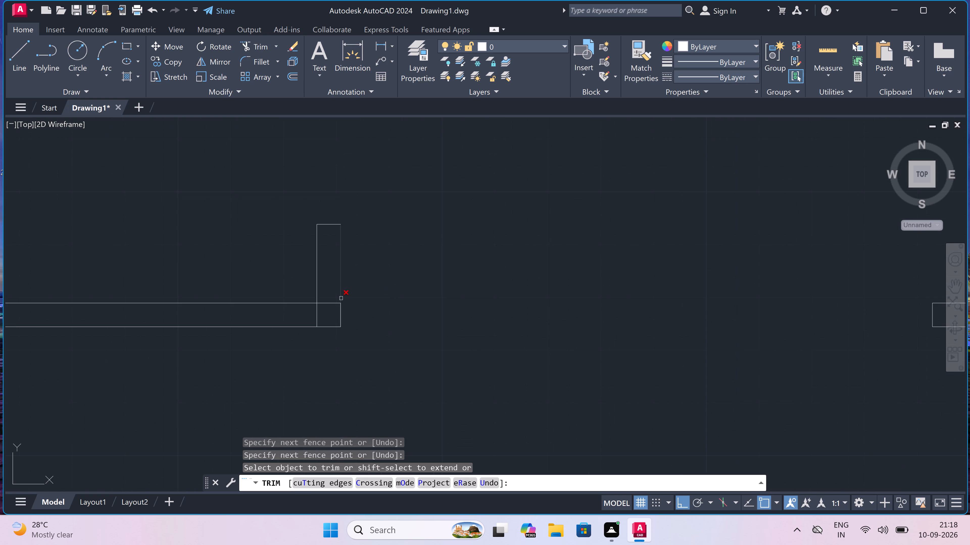
{"action": "left_click", "coordinate": [336, 298]}
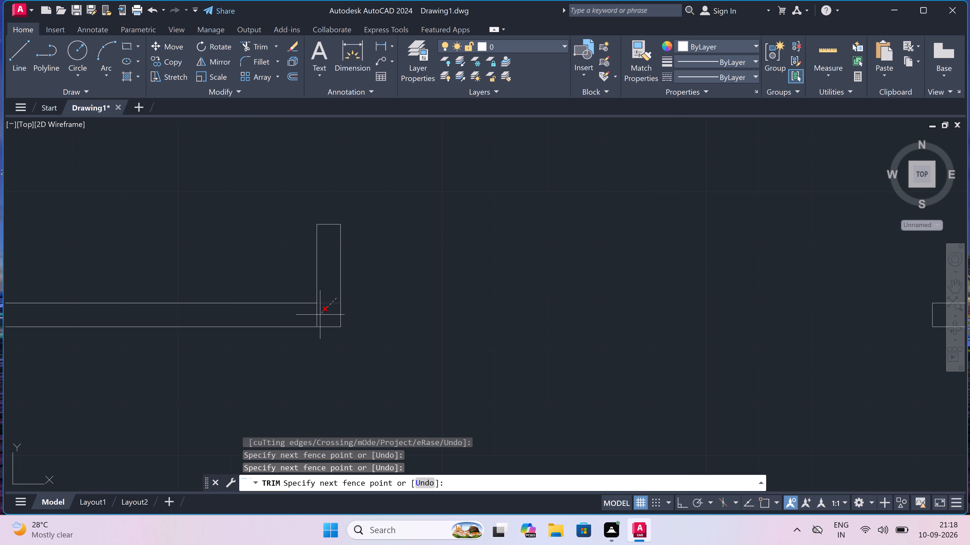
{"action": "left_click", "coordinate": [312, 316]}
{"action": "scroll", "coordinate": [312, 316], "scroll_direction": "down", "scroll_amount": 4}
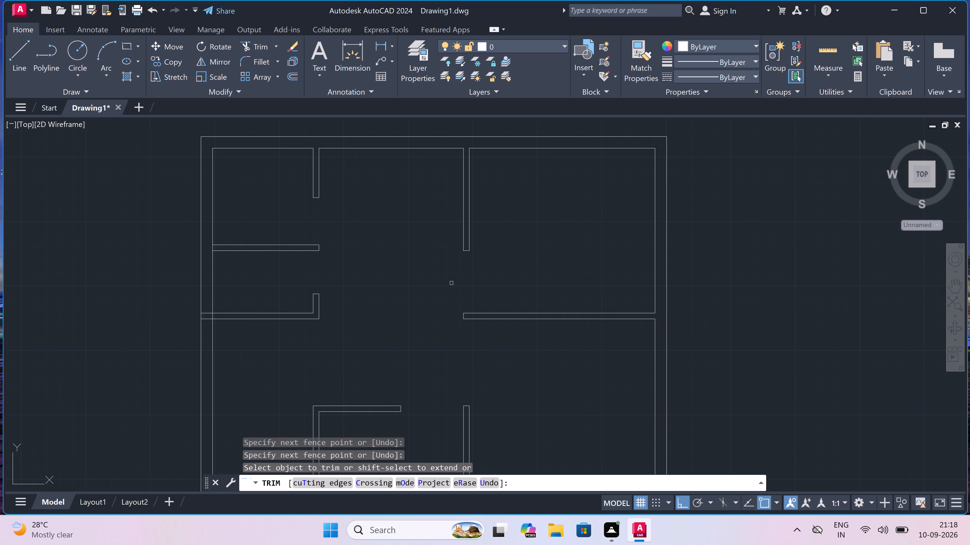
{"action": "scroll", "coordinate": [481, 249], "scroll_direction": "up", "scroll_amount": 1}
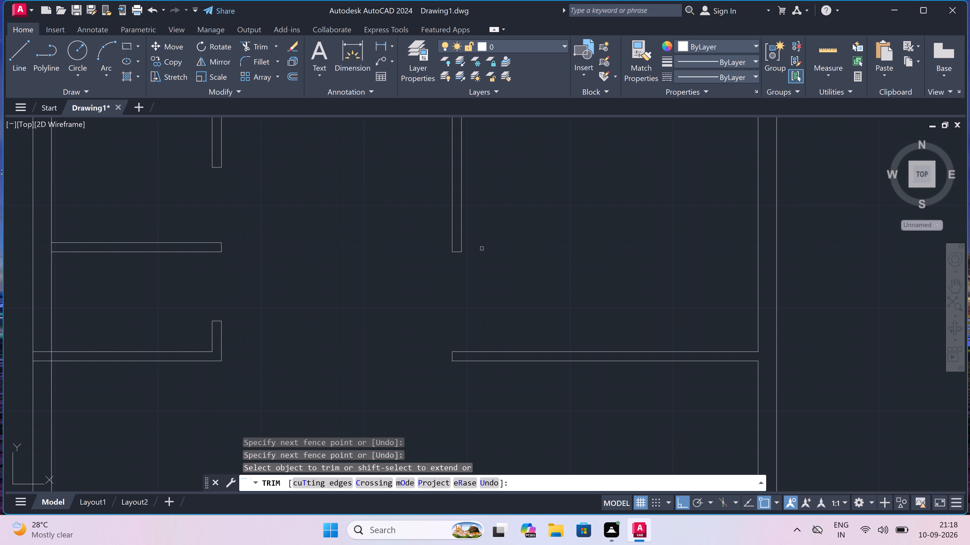
{"action": "scroll", "coordinate": [482, 249], "scroll_direction": "up", "scroll_amount": 1}
{"action": "scroll", "coordinate": [482, 249], "scroll_direction": "down", "scroll_amount": 1}
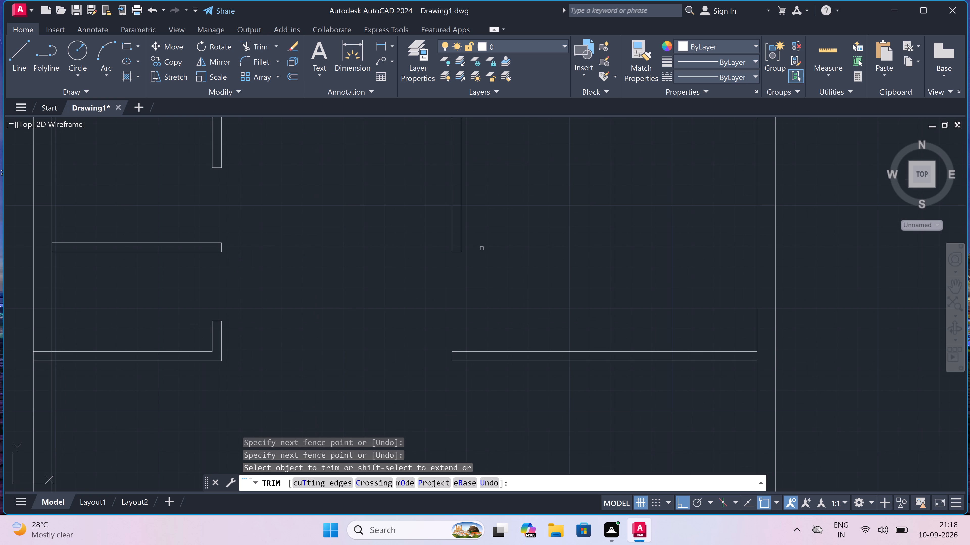
{"action": "key", "text": "Escape"}
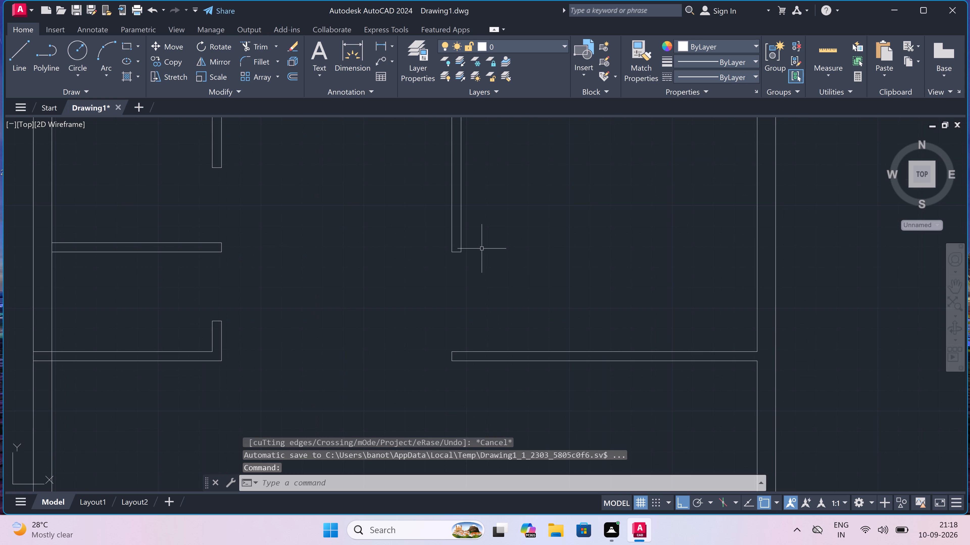
Draw a short 4.5" wide extension downward from the lower end of the upper-right vertical partition, closing it back at the partition's corner.
{"action": "type", "text": "l"}
{"action": "key", "text": "space"}
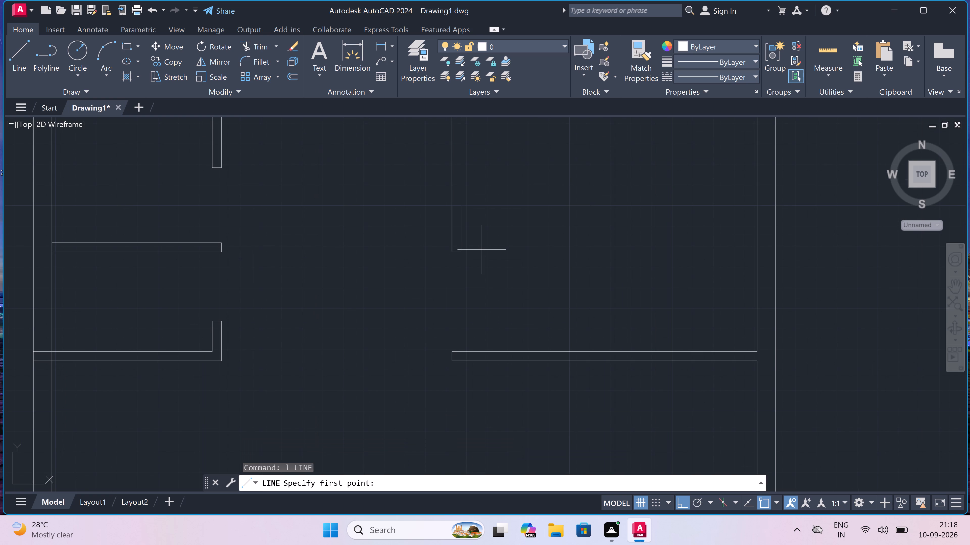
{"action": "scroll", "coordinate": [441, 253], "scroll_direction": "up", "scroll_amount": 2}
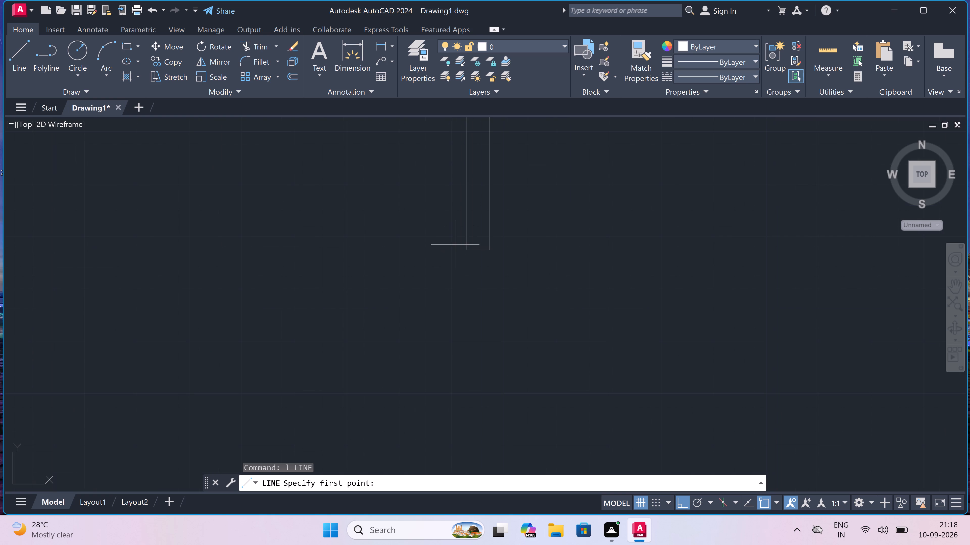
{"action": "left_click_drag", "start_coordinate": [470, 249], "coordinate": [472, 286]}
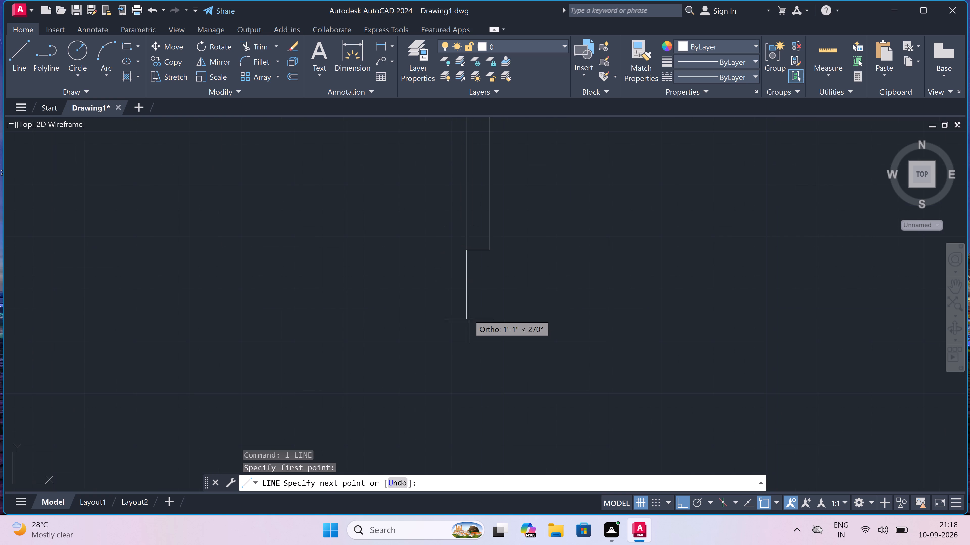
{"action": "left_click", "coordinate": [468, 304]}
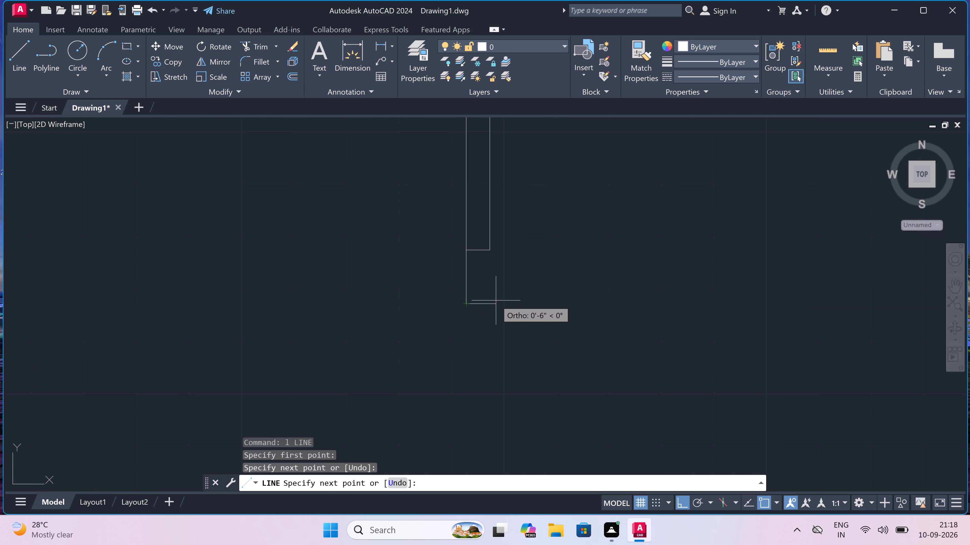
{"action": "type", "text": "4.5"}
{"action": "type", "text": "\""}
{"action": "key", "text": "space"}
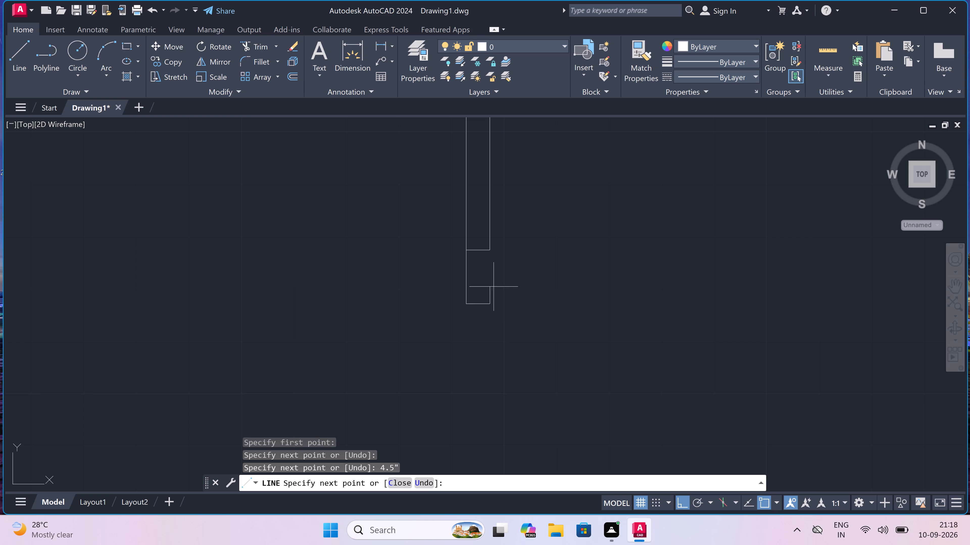
{"action": "left_click", "coordinate": [489, 249]}
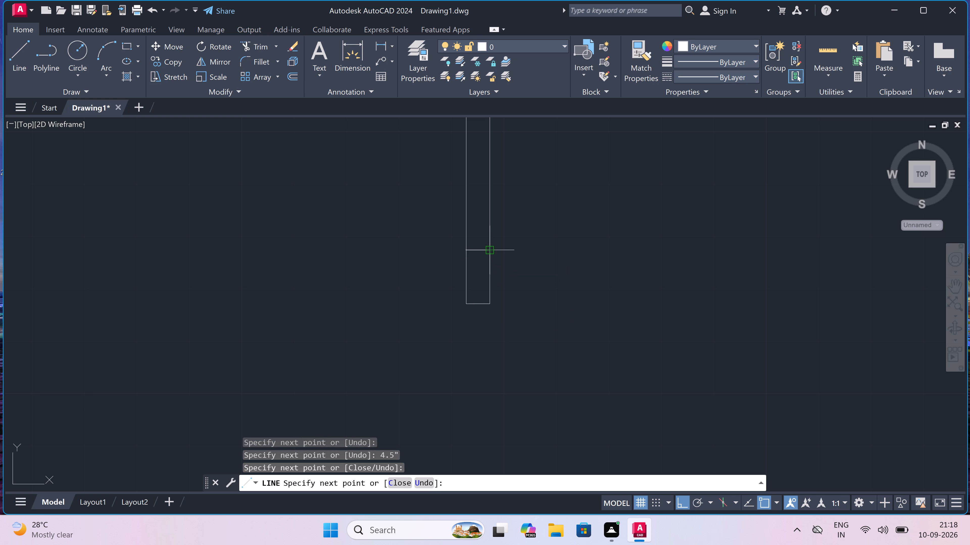
{"action": "key", "text": "Escape"}
Trim the old closing line between the upper-right vertical partition and its new extension.
{"action": "type", "text": "tr"}
{"action": "key", "text": "space"}
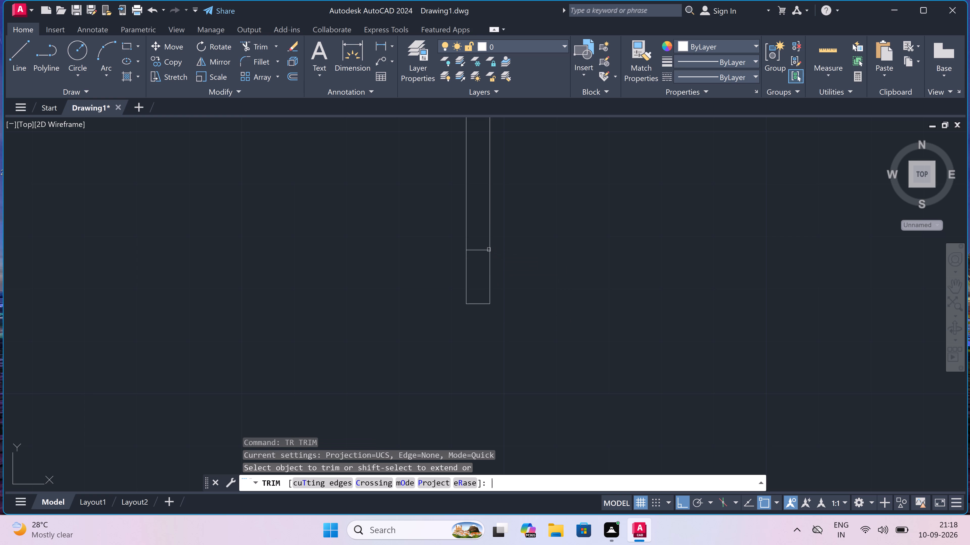
{"action": "left_click", "coordinate": [478, 254]}
{"action": "left_click", "coordinate": [476, 241]}
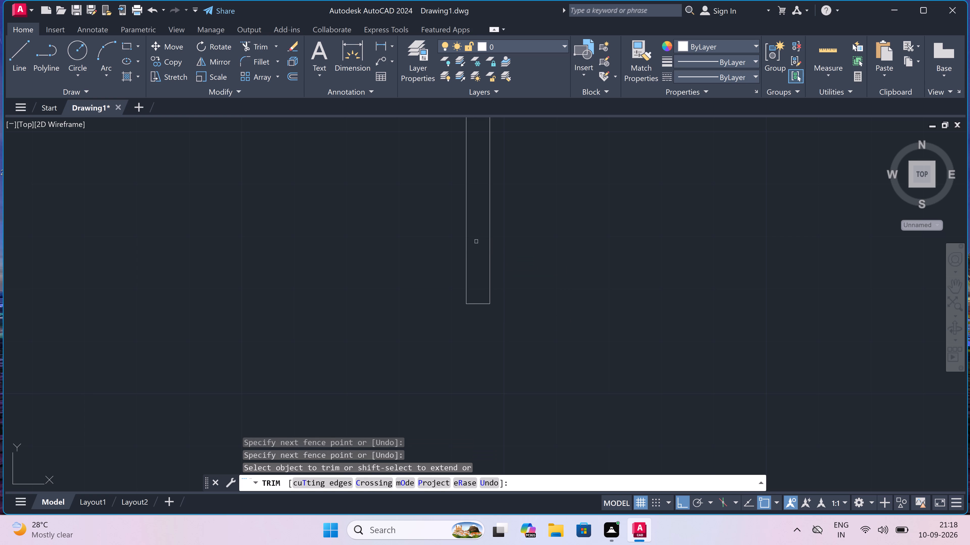
Trim all the vertical wall and partition lines extending below the lower full-width wall.
{"action": "scroll", "coordinate": [476, 241], "scroll_direction": "down", "scroll_amount": 5}
{"action": "scroll", "coordinate": [463, 263], "scroll_direction": "up", "scroll_amount": 2}
{"action": "scroll", "coordinate": [463, 264], "scroll_direction": "down", "scroll_amount": 3}
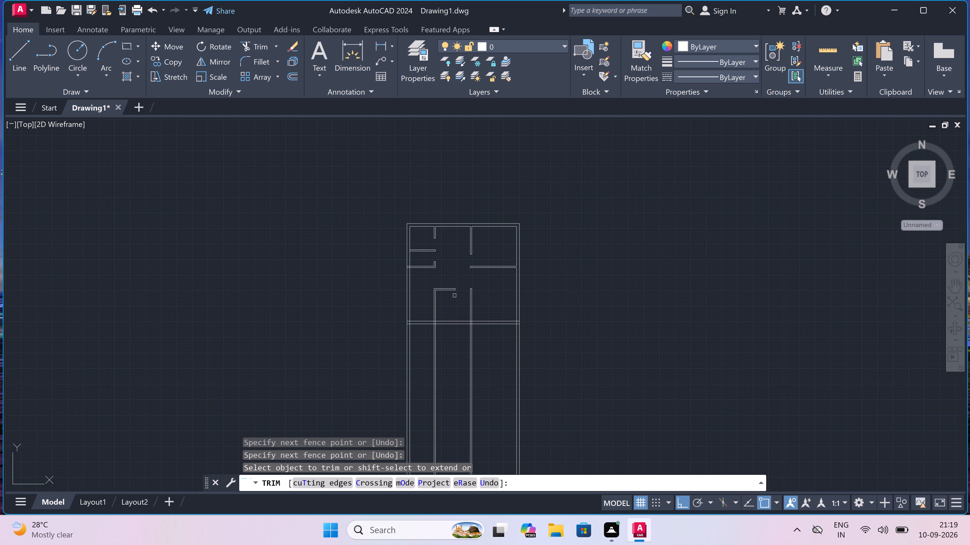
{"action": "scroll", "coordinate": [454, 295], "scroll_direction": "down", "scroll_amount": 2}
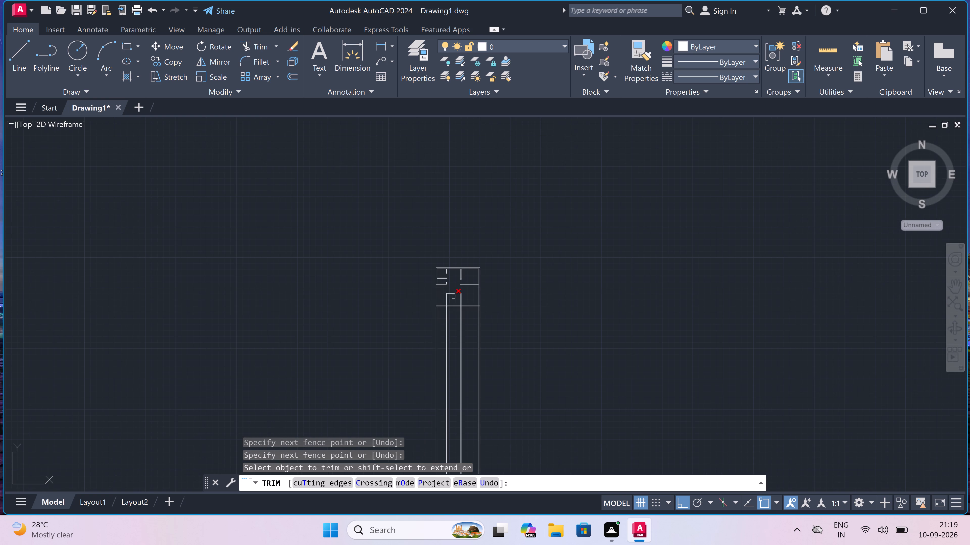
{"action": "scroll", "coordinate": [445, 306], "scroll_direction": "up", "scroll_amount": 3}
{"action": "left_click_drag", "start_coordinate": [344, 335], "coordinate": [346, 336]}
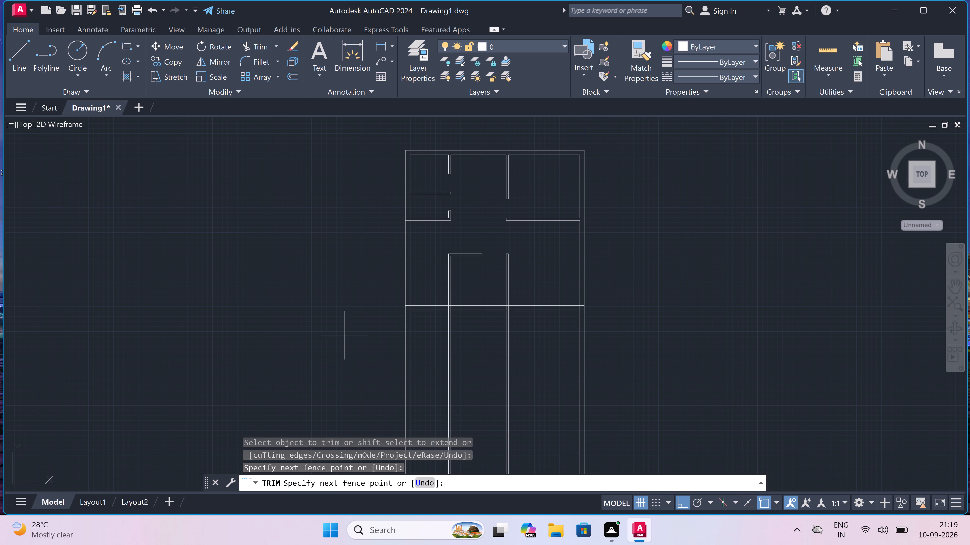
{"action": "left_click", "coordinate": [743, 337]}
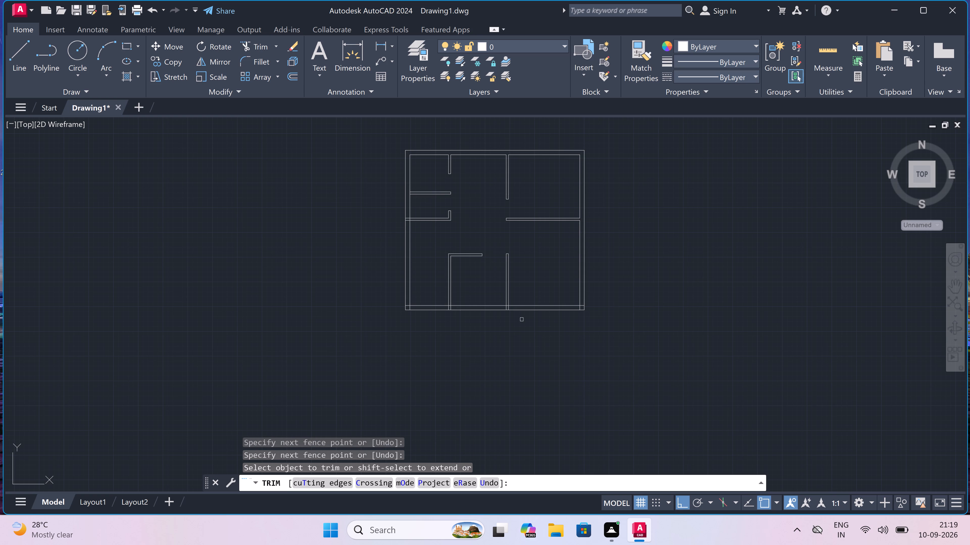
Trim the lower-left outer wall corner and the two partition junctions along the bottom wall, leaving them open and clean.
{"action": "scroll", "coordinate": [427, 312], "scroll_direction": "up", "scroll_amount": 3}
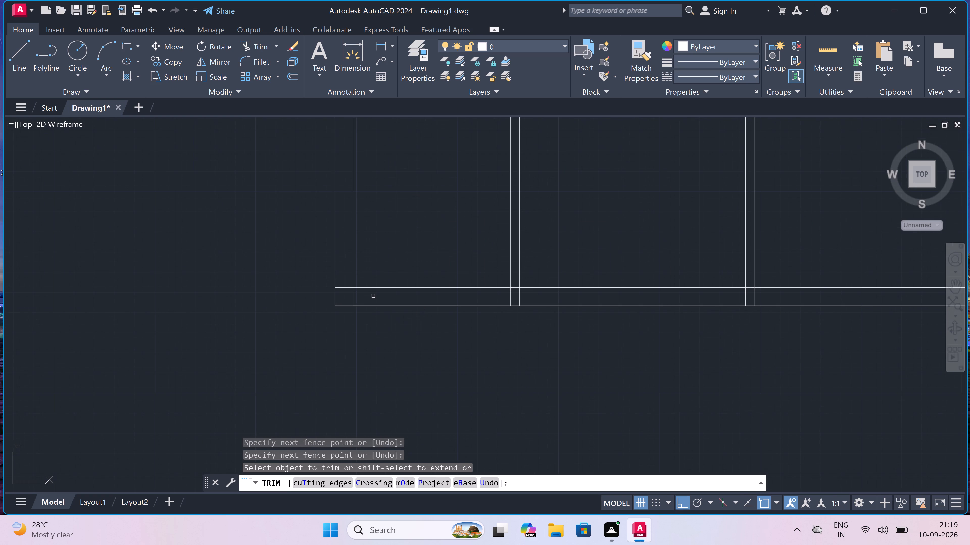
{"action": "left_click", "coordinate": [346, 288]}
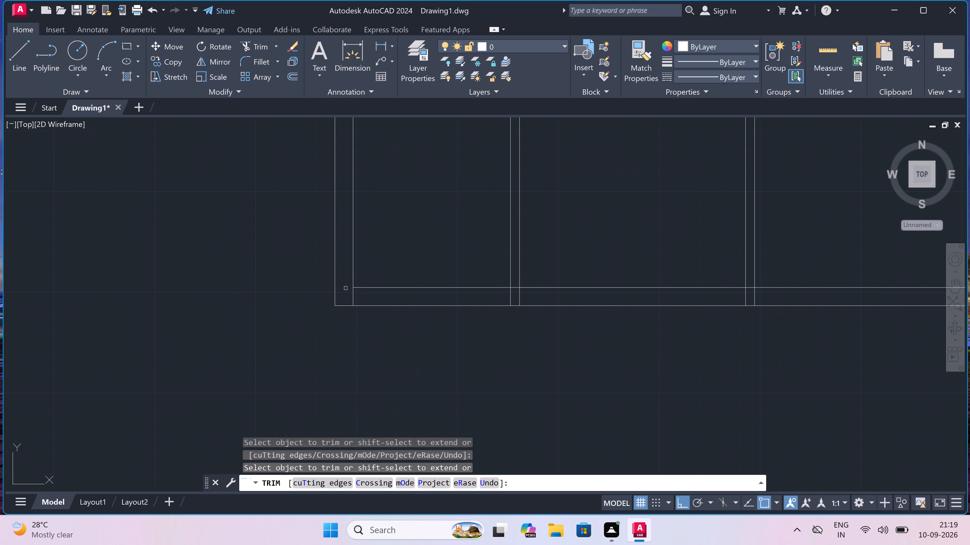
{"action": "left_click_drag", "start_coordinate": [347, 297], "coordinate": [355, 300]}
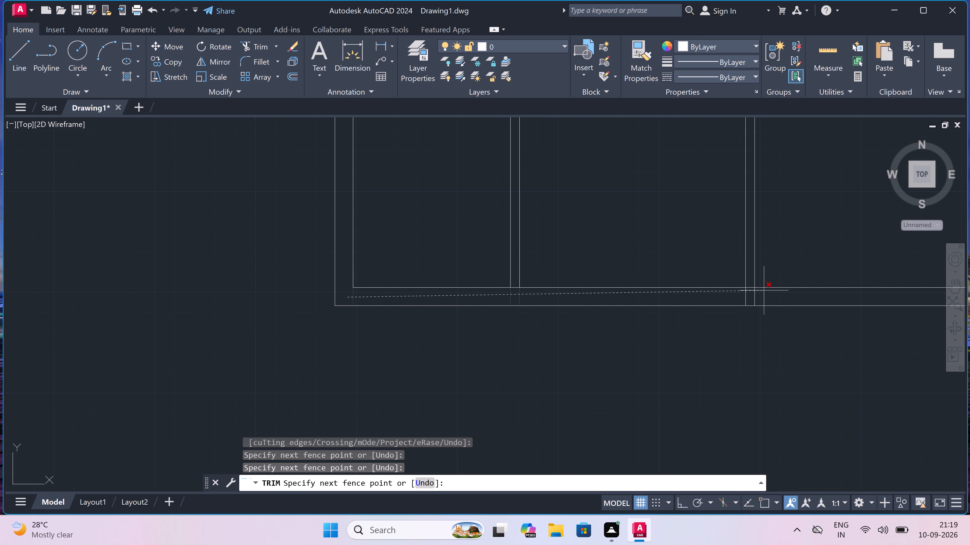
{"action": "left_click", "coordinate": [789, 295]}
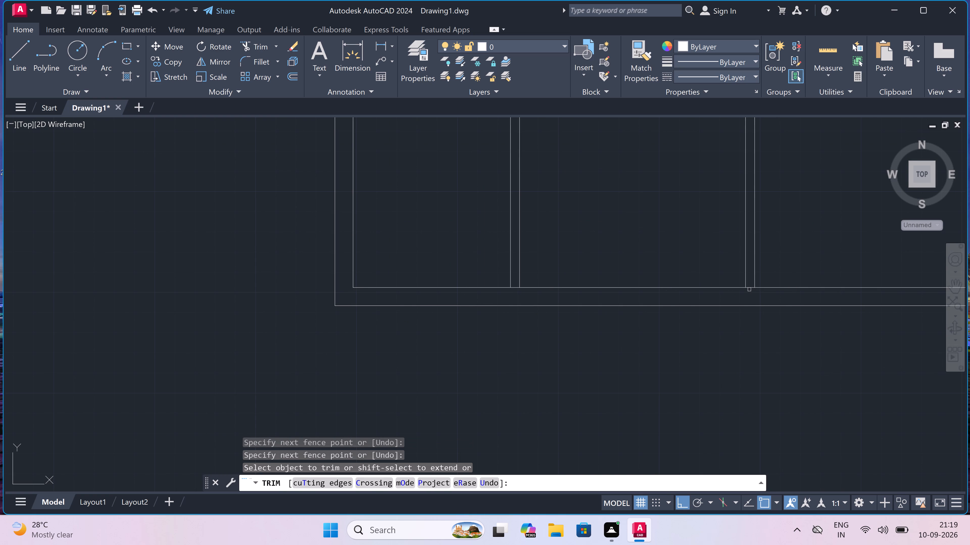
{"action": "left_click", "coordinate": [749, 288]}
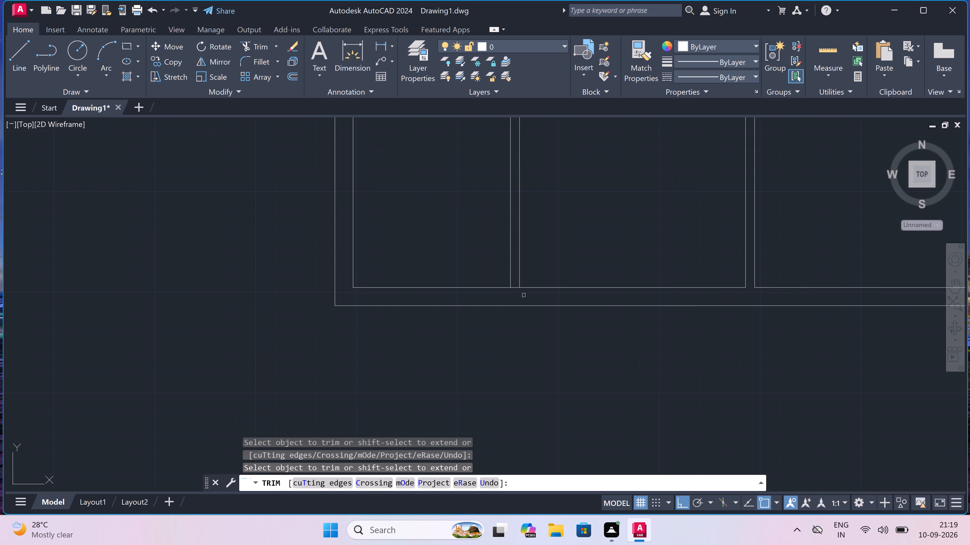
{"action": "left_click", "coordinate": [516, 285]}
{"action": "left_click", "coordinate": [512, 290]}
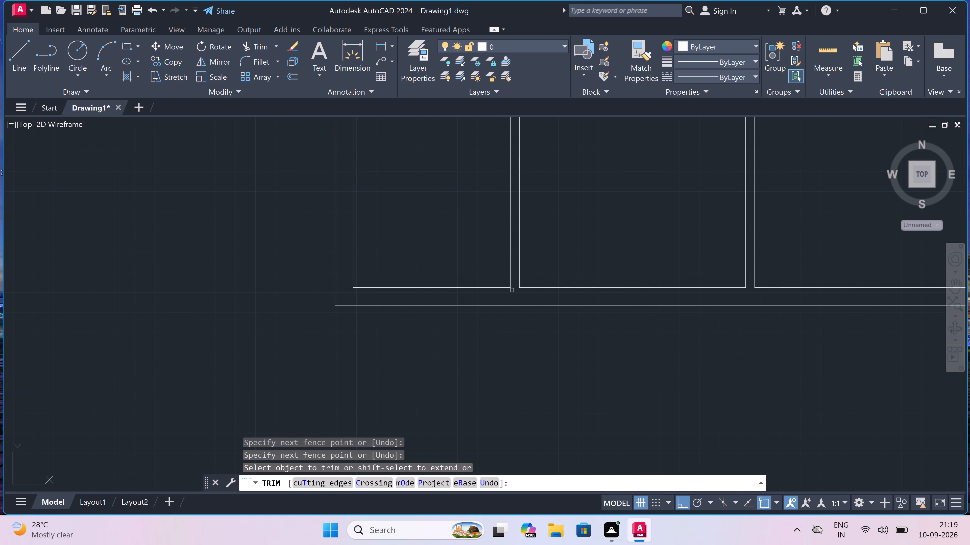
Trim the overlapping inner wall lines at the lower-right corner of the outer walls.
{"action": "scroll", "coordinate": [512, 290], "scroll_direction": "down", "scroll_amount": 5}
{"action": "scroll", "coordinate": [581, 291], "scroll_direction": "up", "scroll_amount": 1}
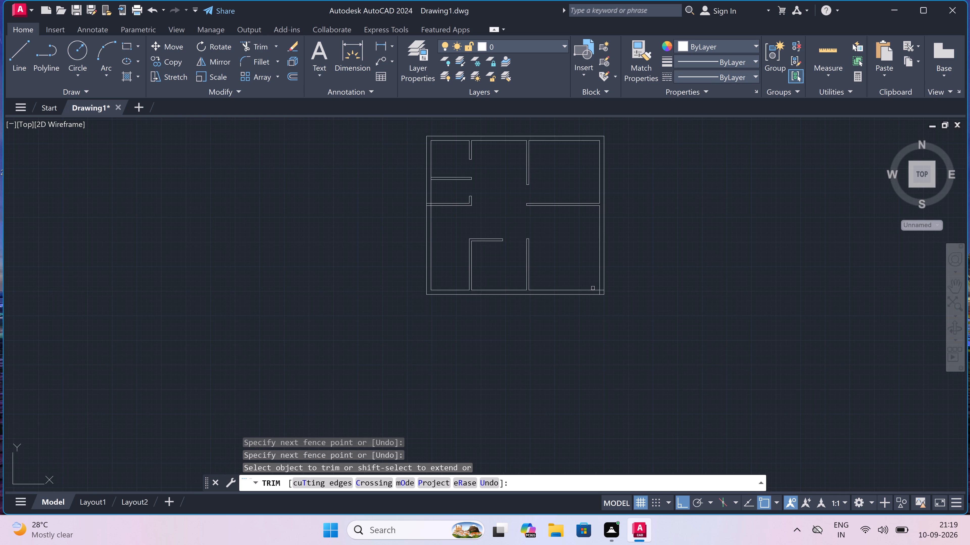
{"action": "scroll", "coordinate": [593, 288], "scroll_direction": "up", "scroll_amount": 4}
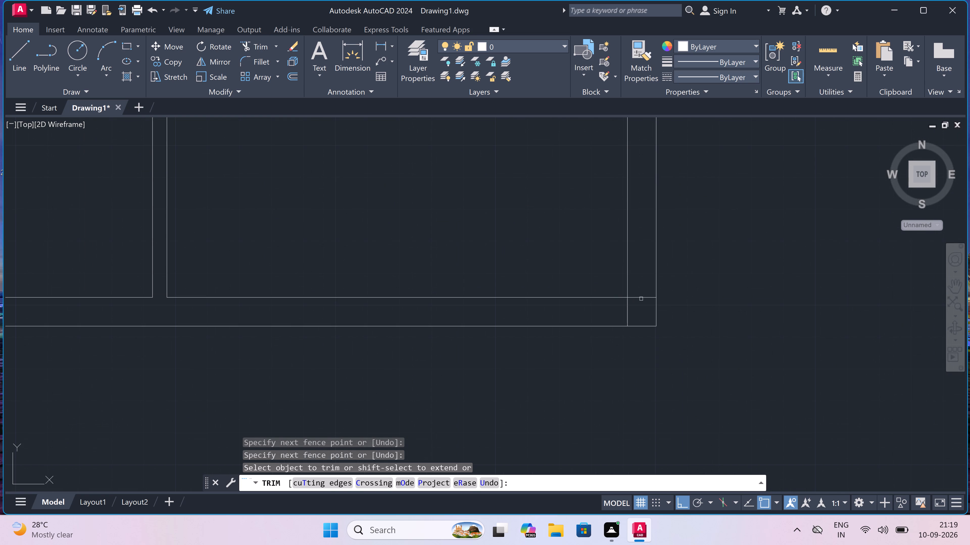
{"action": "left_click_drag", "start_coordinate": [644, 291], "coordinate": [644, 296]}
{"action": "left_click", "coordinate": [619, 322]}
{"action": "scroll", "coordinate": [619, 321], "scroll_direction": "down", "scroll_amount": 4}
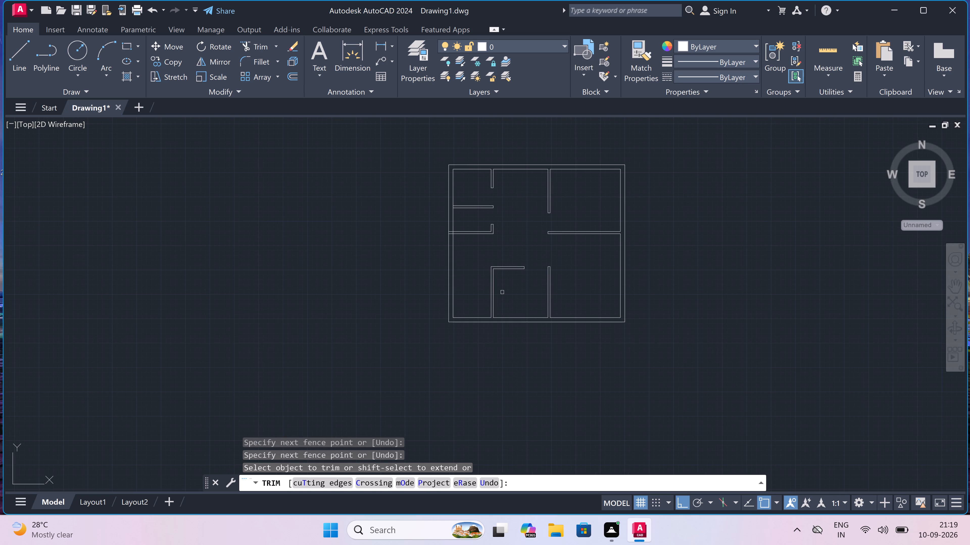
Trim the overlapping lines where the two short horizontal partitions meet the left outer wall, opening both junctions.
{"action": "scroll", "coordinate": [446, 255], "scroll_direction": "up", "scroll_amount": 4}
{"action": "scroll", "coordinate": [448, 232], "scroll_direction": "down", "scroll_amount": 4}
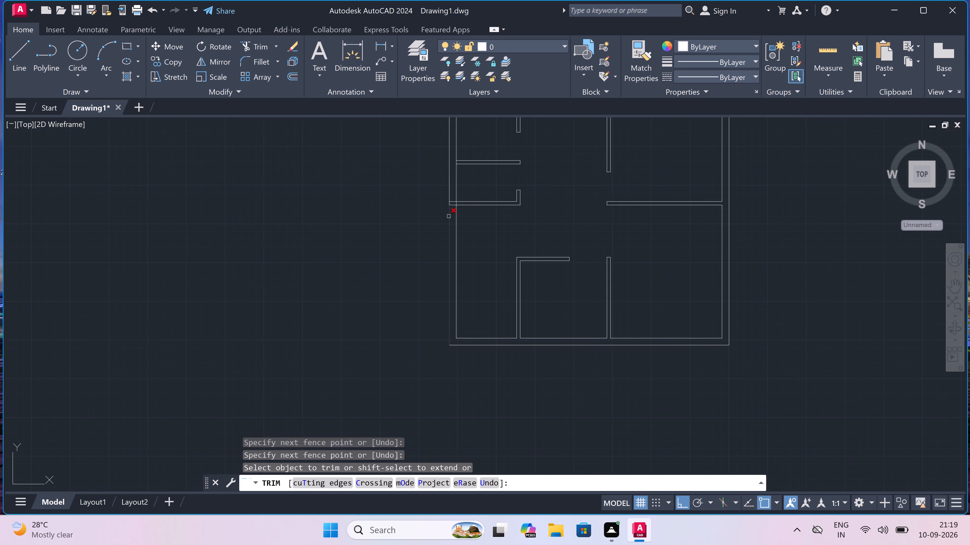
{"action": "scroll", "coordinate": [452, 200], "scroll_direction": "up", "scroll_amount": 3}
{"action": "left_click_drag", "start_coordinate": [452, 200], "coordinate": [448, 234]}
{"action": "left_click", "coordinate": [444, 251]}
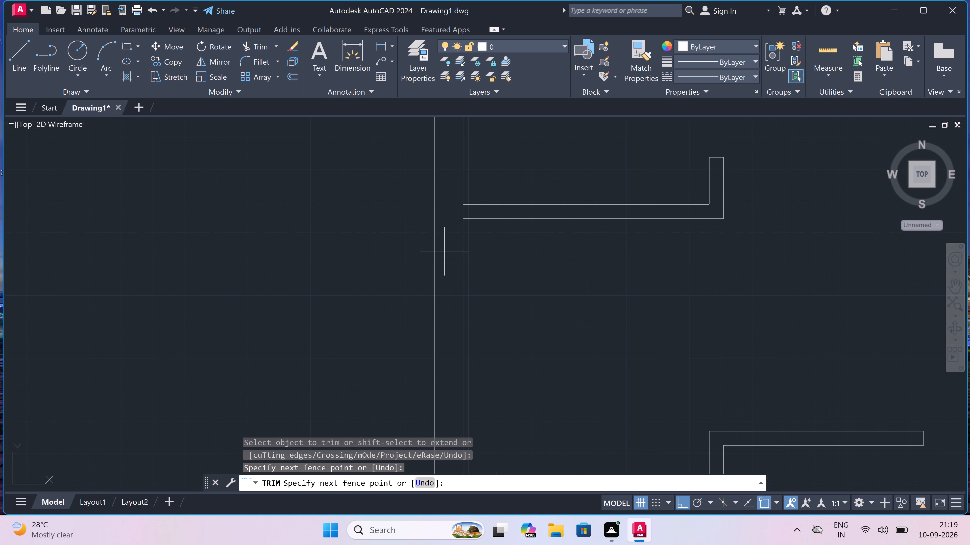
{"action": "scroll", "coordinate": [445, 250], "scroll_direction": "down", "scroll_amount": 1}
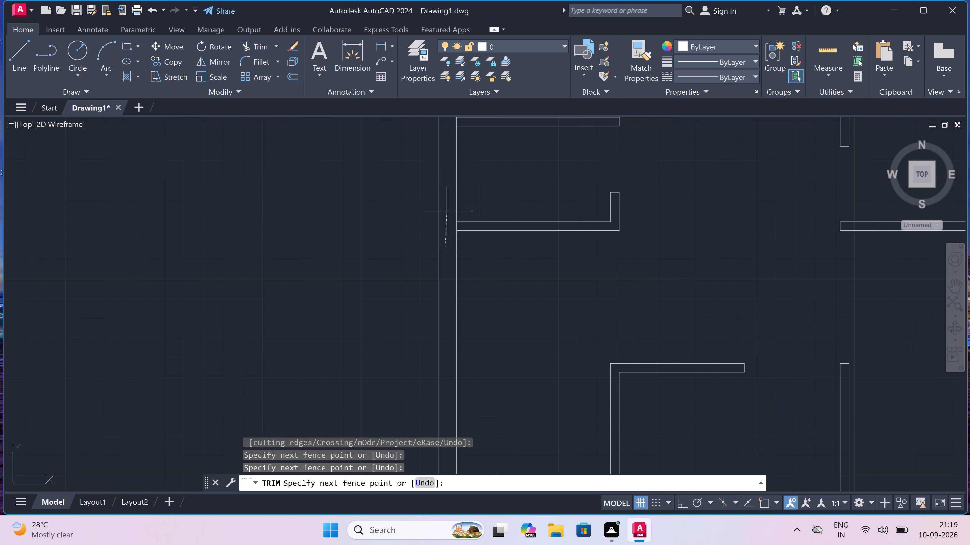
{"action": "scroll", "coordinate": [447, 181], "scroll_direction": "down", "scroll_amount": 3}
{"action": "scroll", "coordinate": [449, 170], "scroll_direction": "up", "scroll_amount": 3}
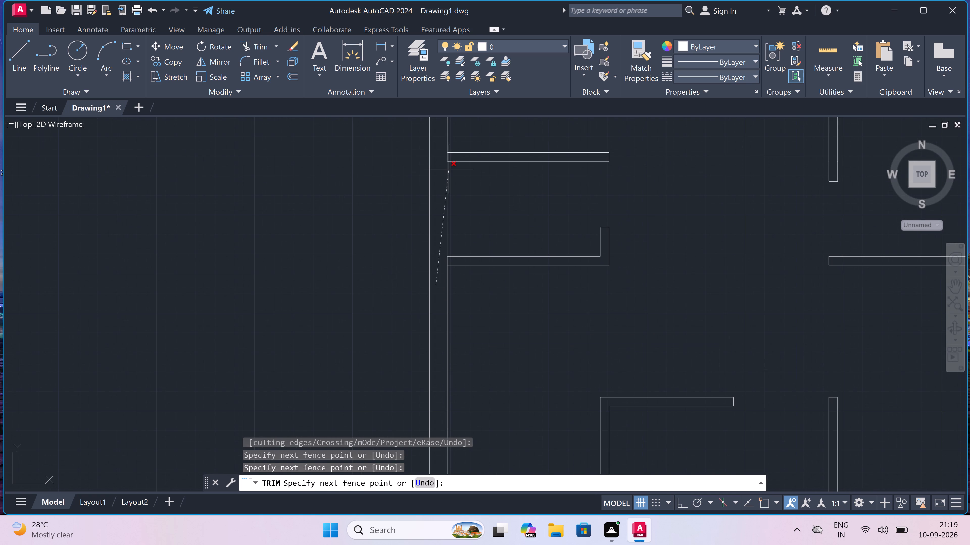
{"action": "left_click", "coordinate": [444, 154]}
{"action": "left_click", "coordinate": [444, 154]}
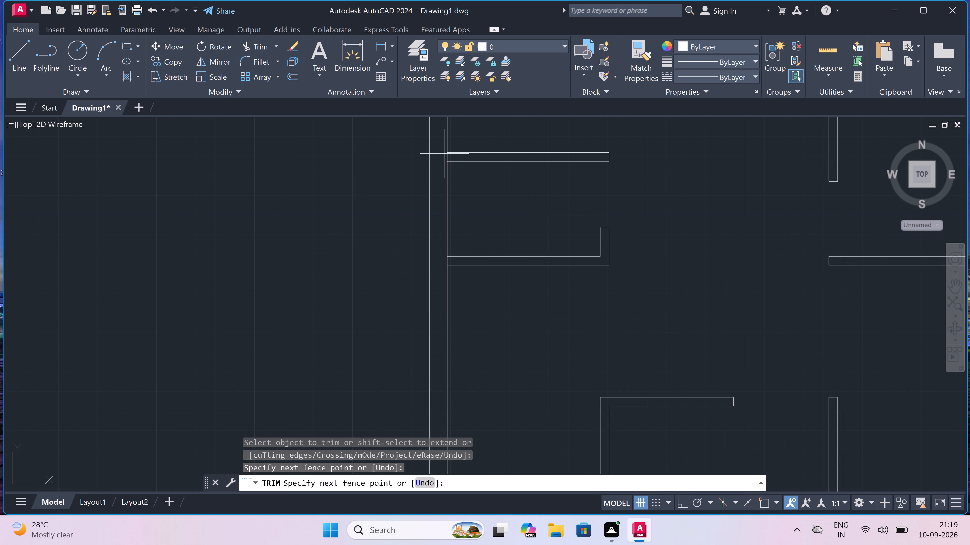
{"action": "left_click", "coordinate": [449, 155]}
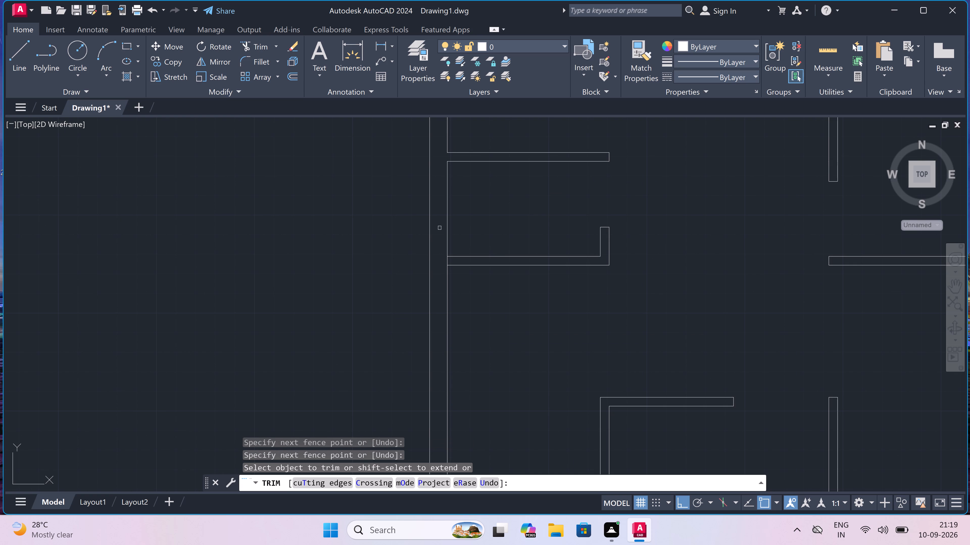
{"action": "scroll", "coordinate": [444, 250], "scroll_direction": "up", "scroll_amount": 1}
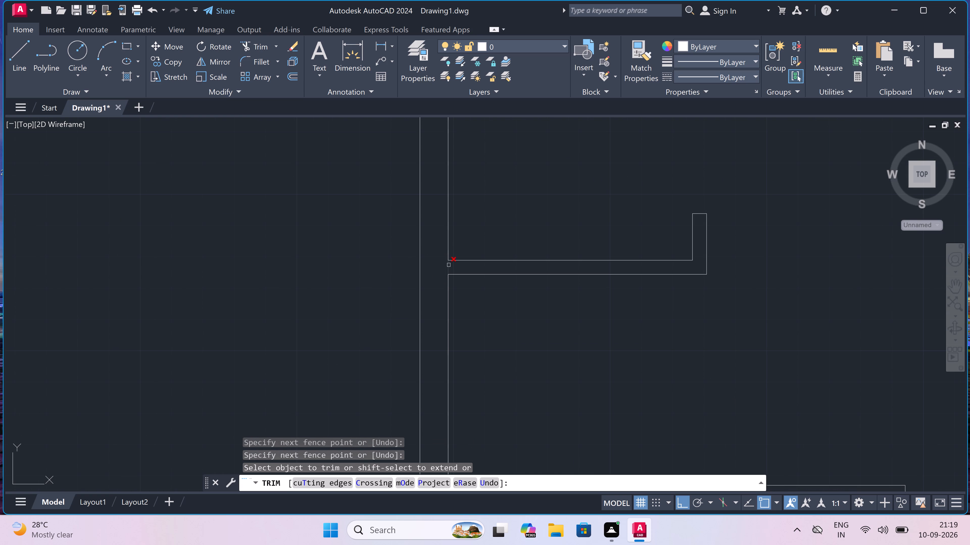
{"action": "left_click", "coordinate": [449, 265]}
{"action": "scroll", "coordinate": [449, 271], "scroll_direction": "down", "scroll_amount": 4}
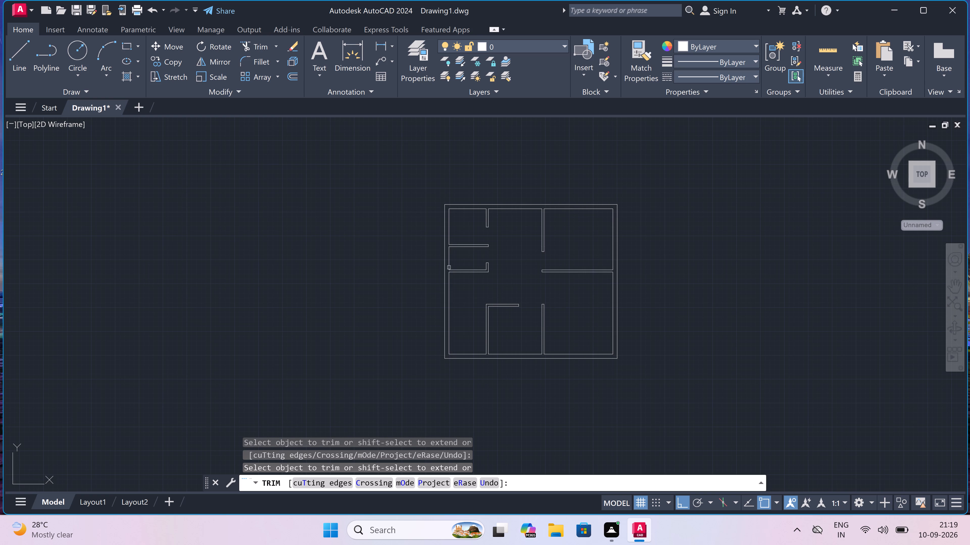
{"action": "key", "text": "Escape"}
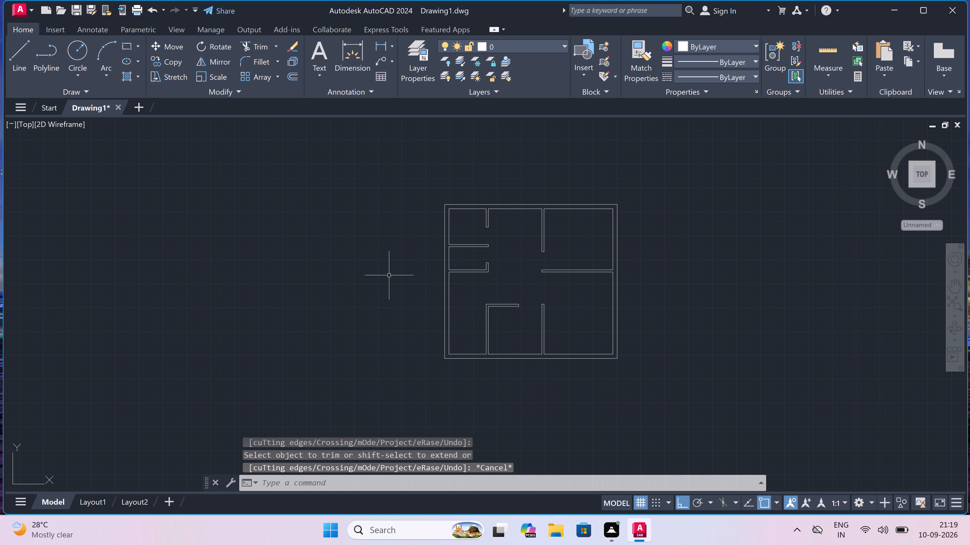
Draw a column outline at the upper-left outer corner, 1' long along the top wall and spanning the wall's thickness.
{"action": "type", "text": "l"}
{"action": "key", "text": "space"}
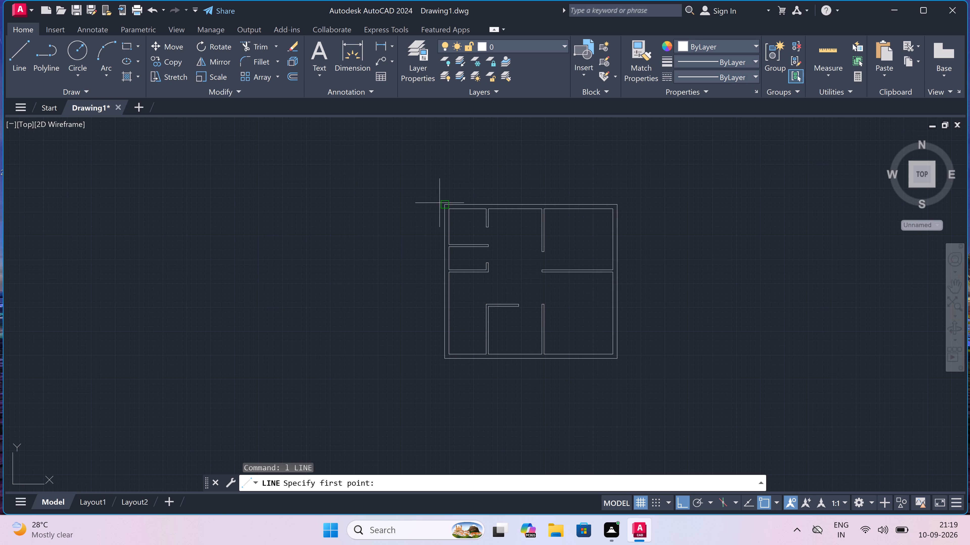
{"action": "scroll", "coordinate": [454, 200], "scroll_direction": "up", "scroll_amount": 6}
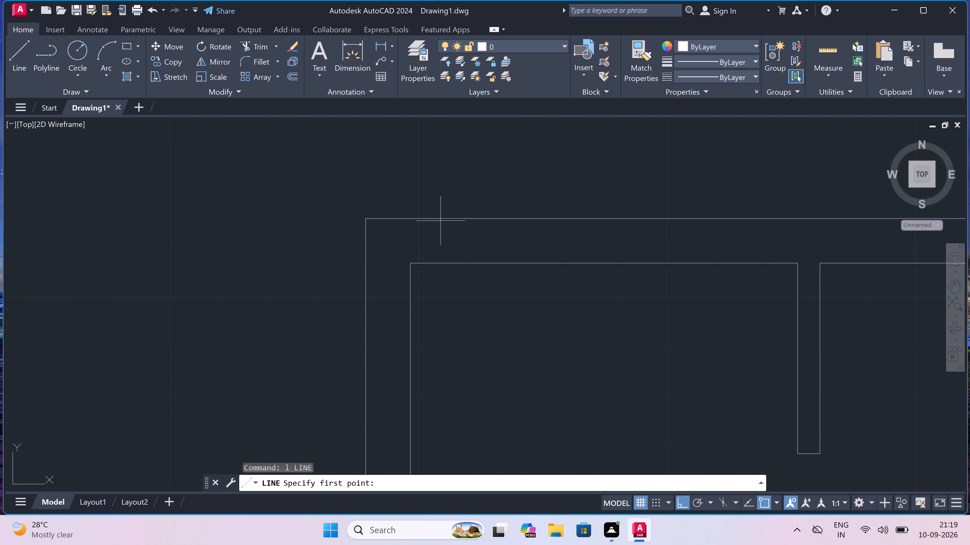
{"action": "left_click_drag", "start_coordinate": [412, 264], "coordinate": [408, 265]}
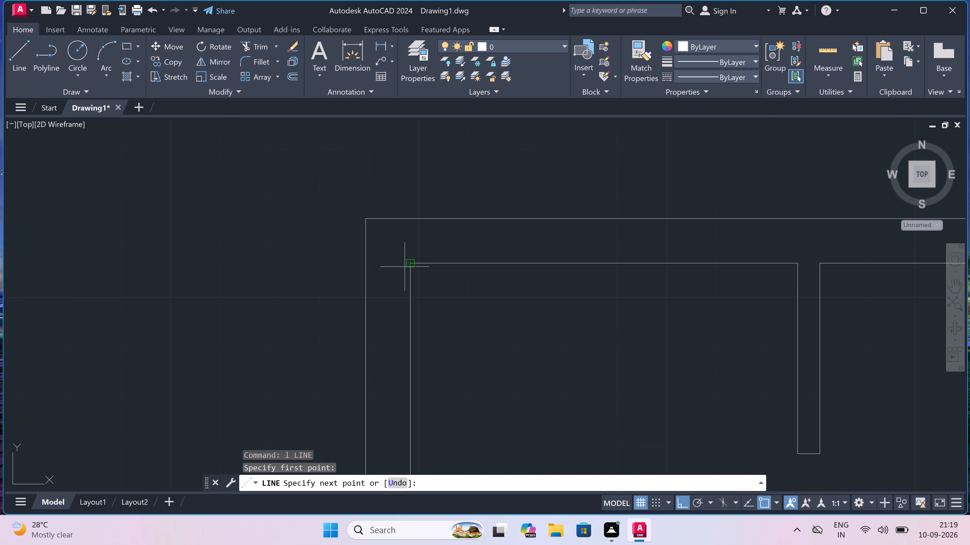
{"action": "left_click", "coordinate": [365, 261]}
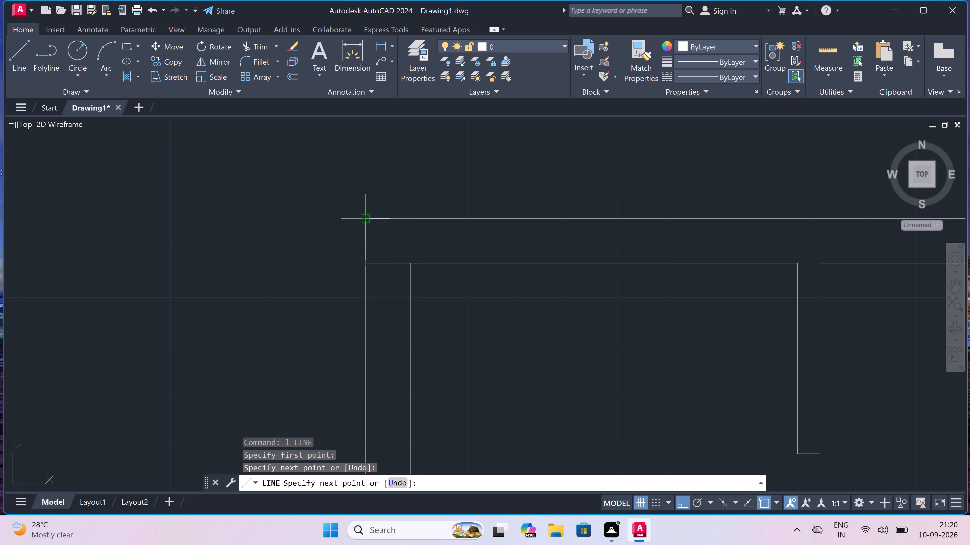
{"action": "left_click_drag", "start_coordinate": [365, 215], "coordinate": [379, 219]}
{"action": "type", "text": "1'"}
{"action": "key", "text": "space"}
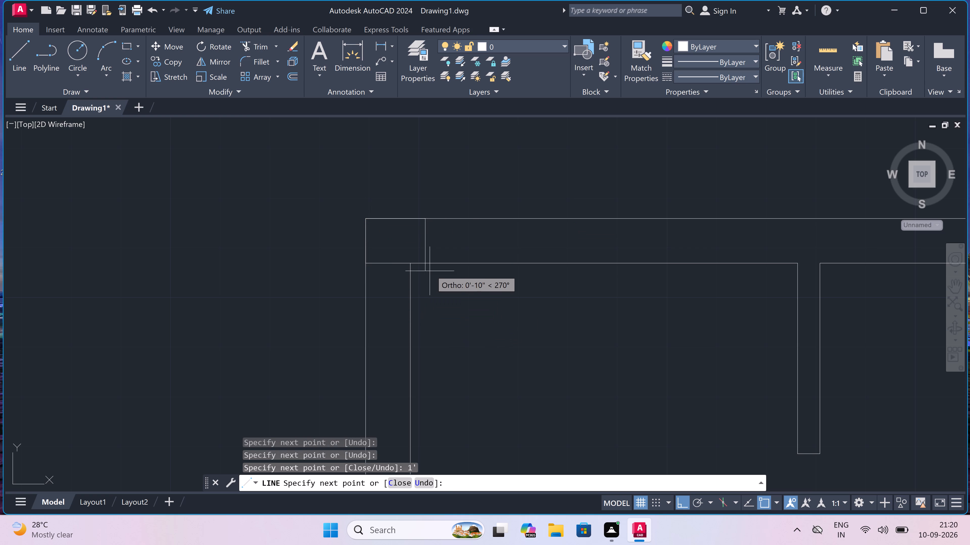
{"action": "left_click", "coordinate": [426, 264]}
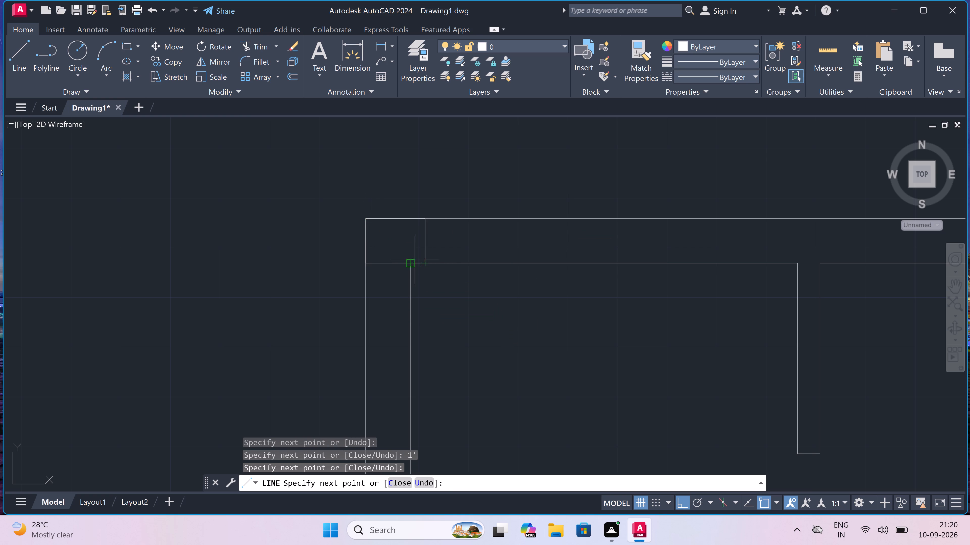
{"action": "left_click", "coordinate": [409, 263]}
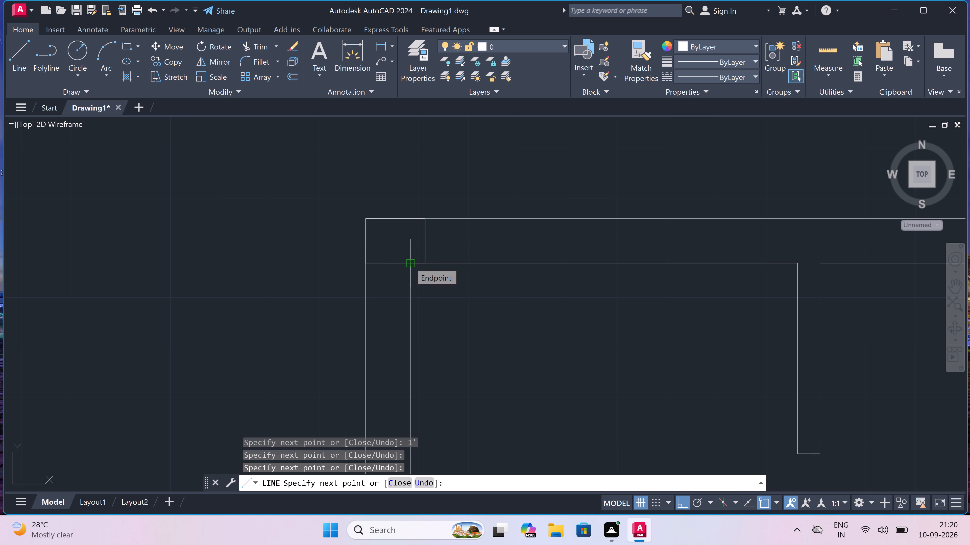
{"action": "key", "text": "Escape"}
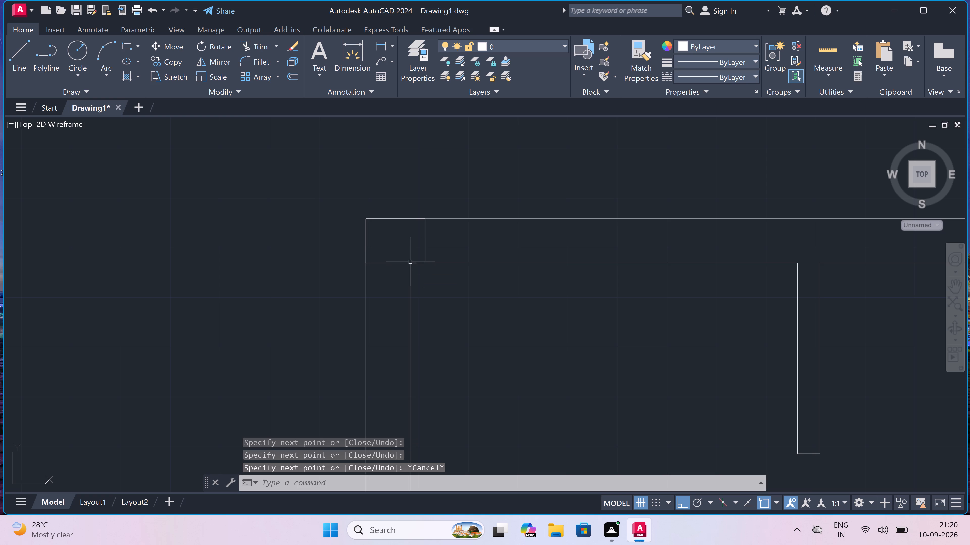
Copy the upper-left column outline from its lower-left corner to the top wall's first partition junction, aligned with that partition's left face.
{"action": "left_click", "coordinate": [425, 241]}
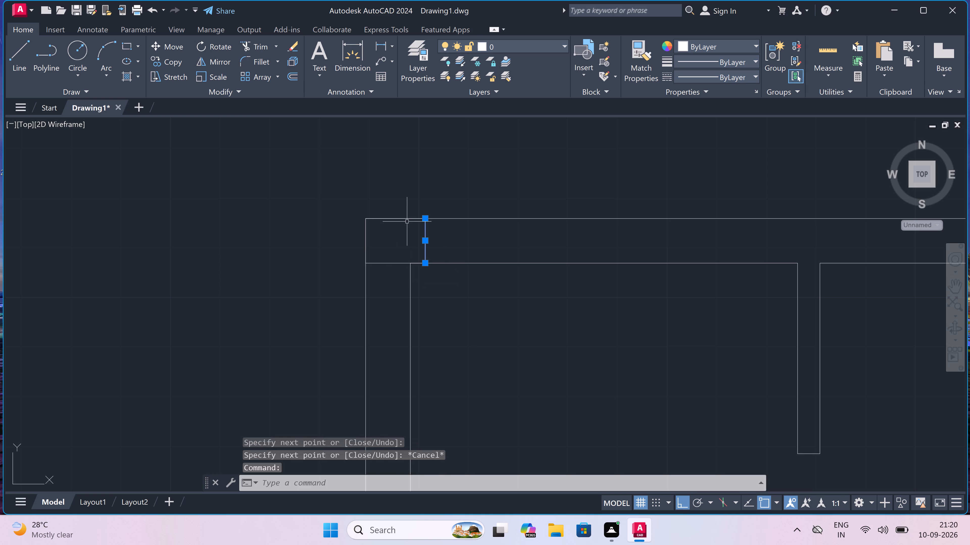
{"action": "left_click", "coordinate": [405, 218]}
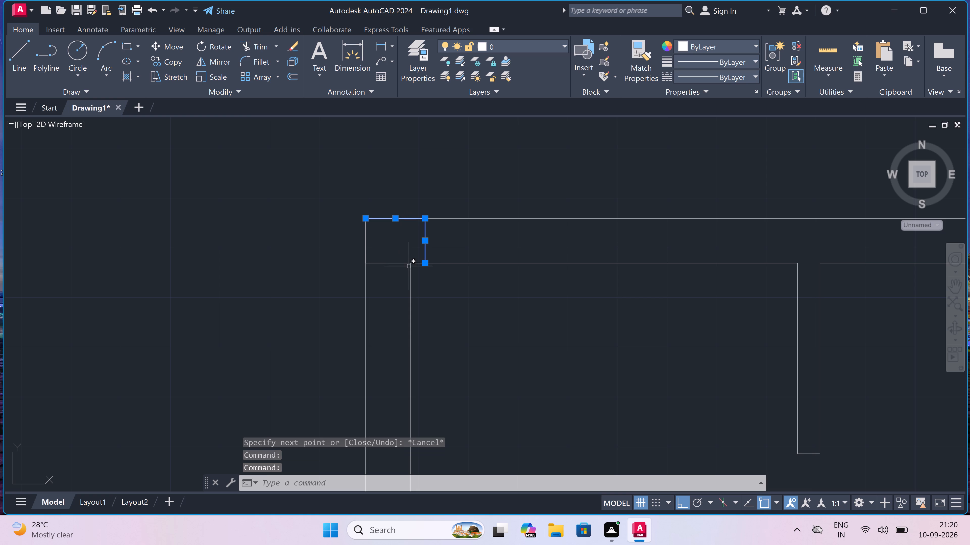
{"action": "left_click", "coordinate": [405, 263]}
{"action": "scroll", "coordinate": [414, 269], "scroll_direction": "up", "scroll_amount": 2}
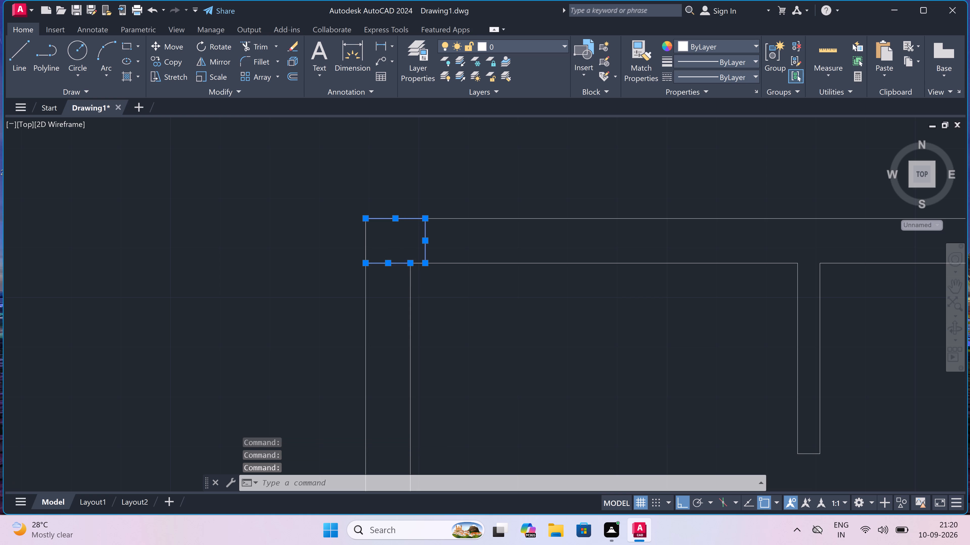
{"action": "scroll", "coordinate": [414, 269], "scroll_direction": "up", "scroll_amount": 2}
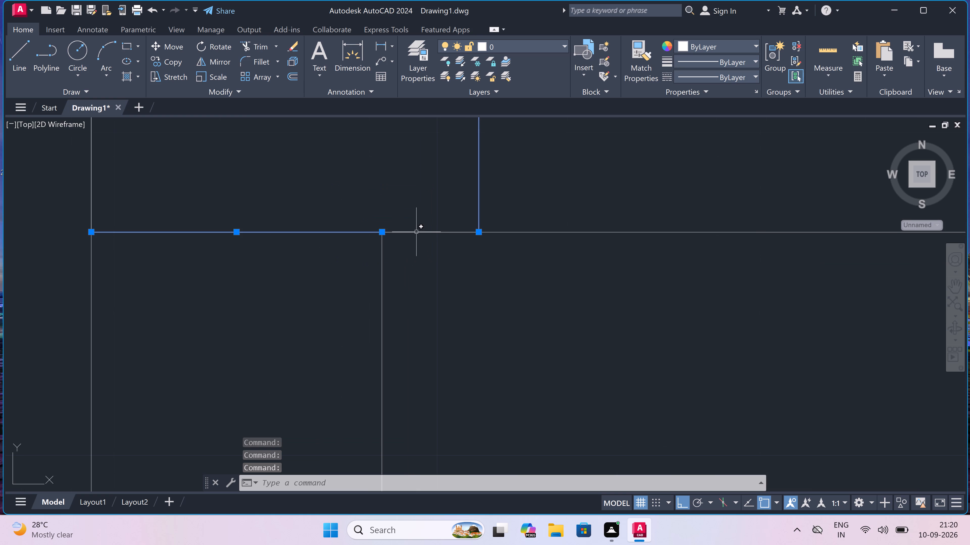
{"action": "left_click", "coordinate": [416, 232]}
{"action": "scroll", "coordinate": [416, 232], "scroll_direction": "down", "scroll_amount": 2}
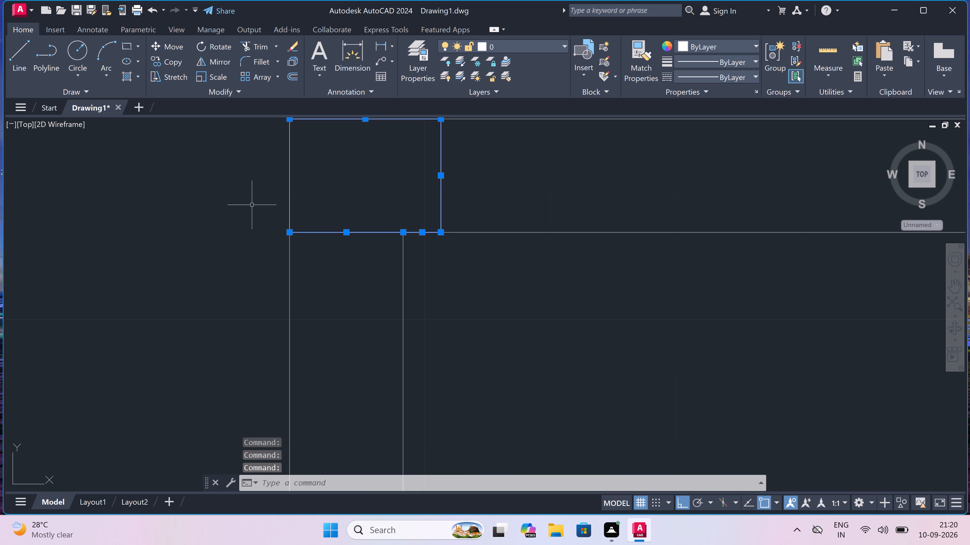
{"action": "left_click", "coordinate": [289, 188]}
{"action": "left_click", "coordinate": [172, 59]}
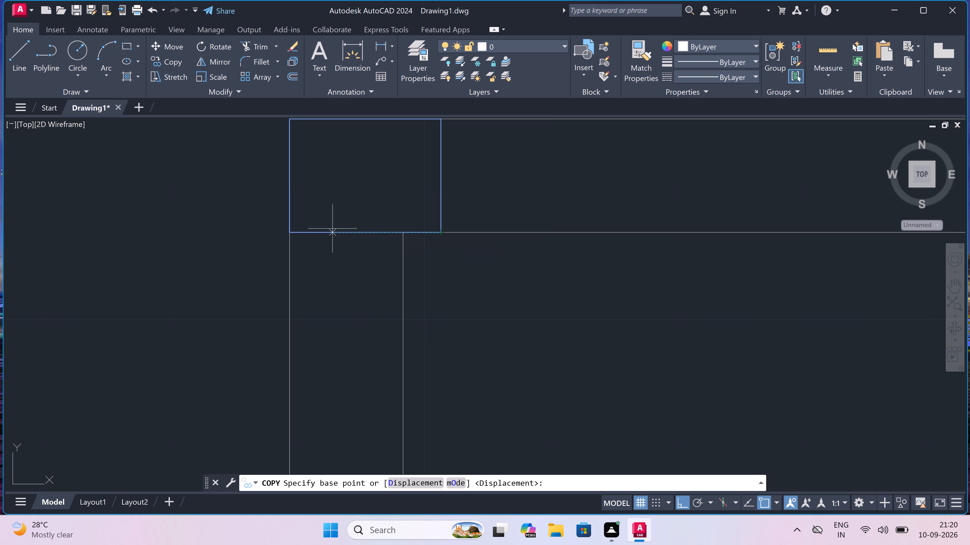
{"action": "left_click_drag", "start_coordinate": [290, 231], "coordinate": [302, 238]}
{"action": "scroll", "coordinate": [396, 237], "scroll_direction": "down", "scroll_amount": 1}
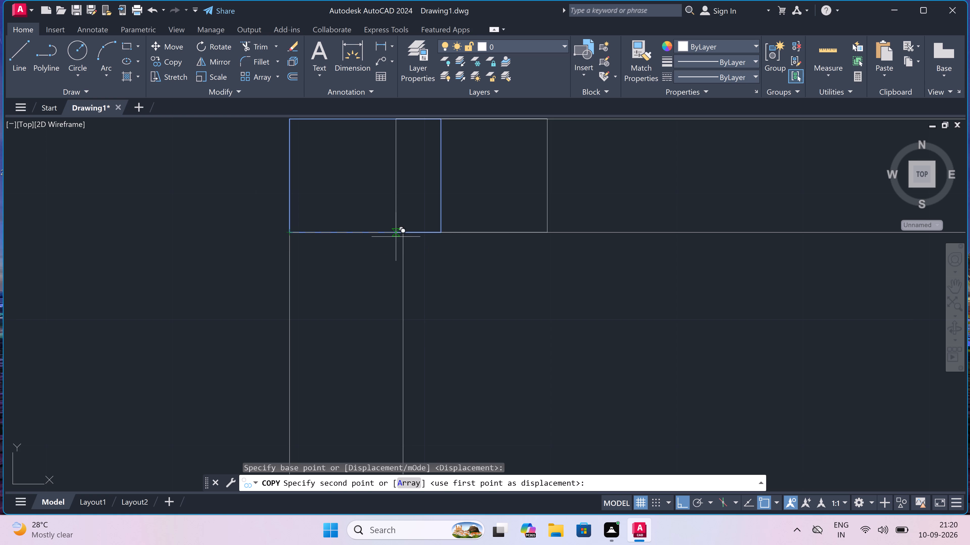
{"action": "scroll", "coordinate": [396, 237], "scroll_direction": "down", "scroll_amount": 2}
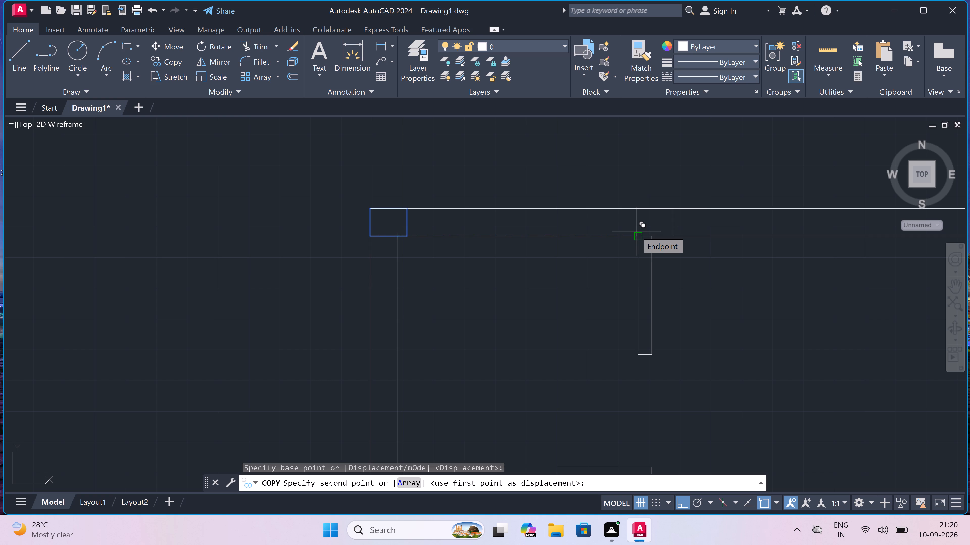
{"action": "scroll", "coordinate": [641, 236], "scroll_direction": "down", "scroll_amount": 3}
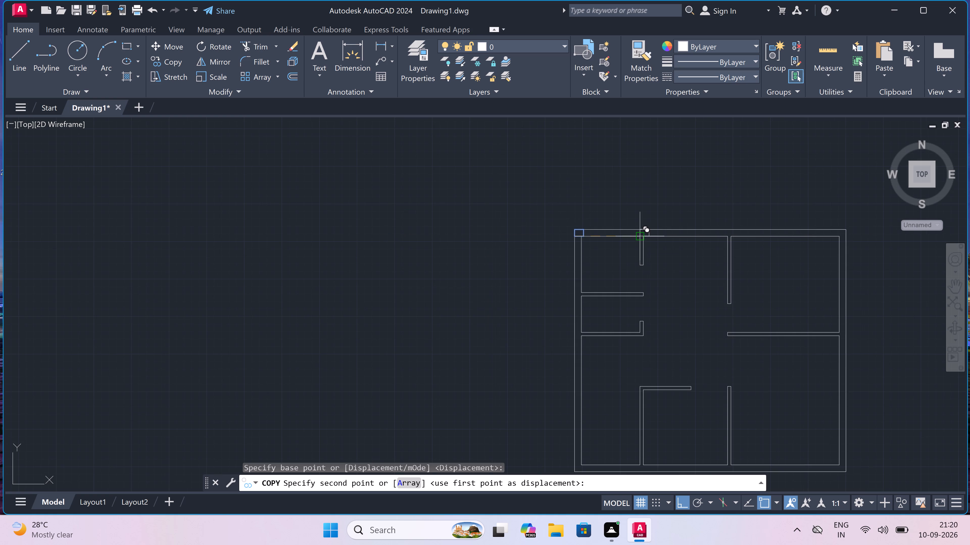
{"action": "scroll", "coordinate": [654, 232], "scroll_direction": "up", "scroll_amount": 3}
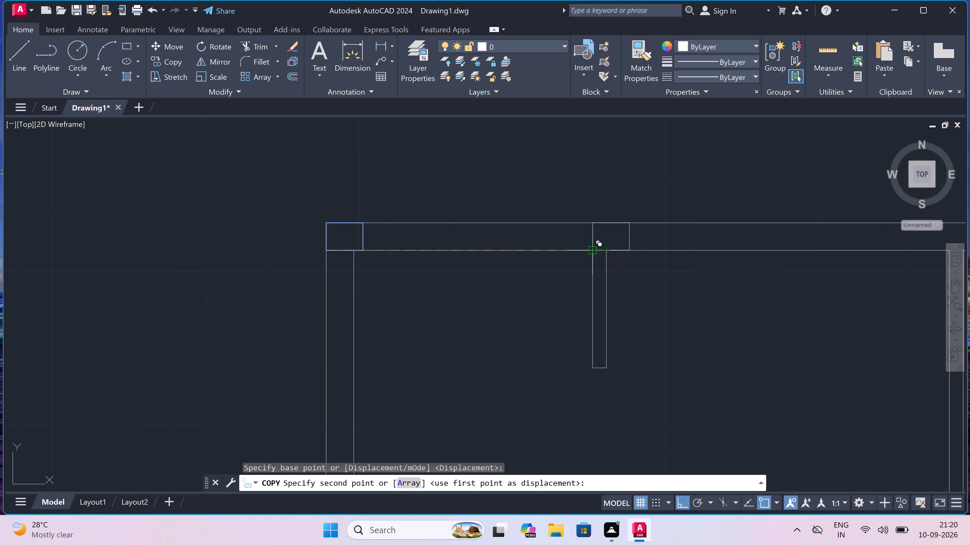
{"action": "left_click", "coordinate": [594, 249]}
With Ortho off, copy the column outline to the inner corner where the second short horizontal partition meets the vertical stub.
{"action": "scroll", "coordinate": [595, 249], "scroll_direction": "down", "scroll_amount": 2}
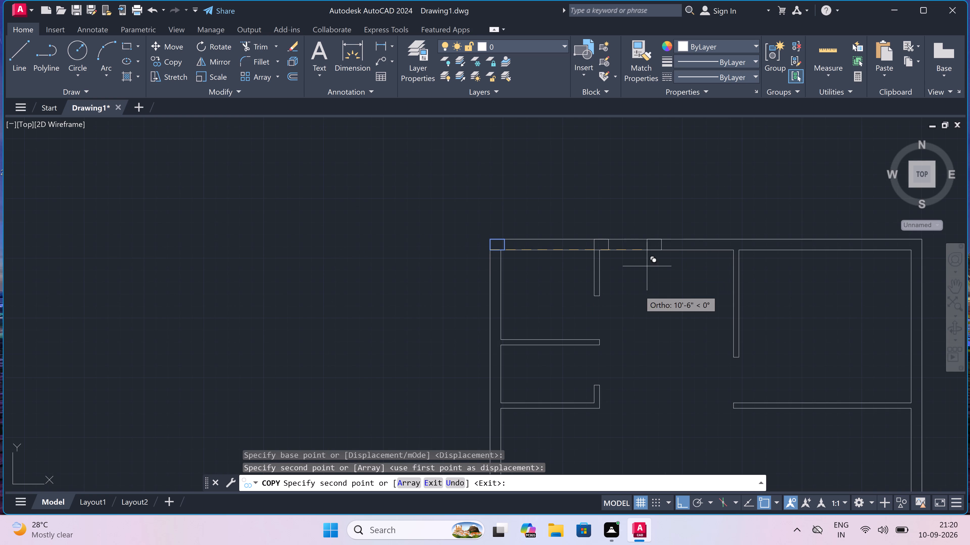
{"action": "key", "text": "F8"}
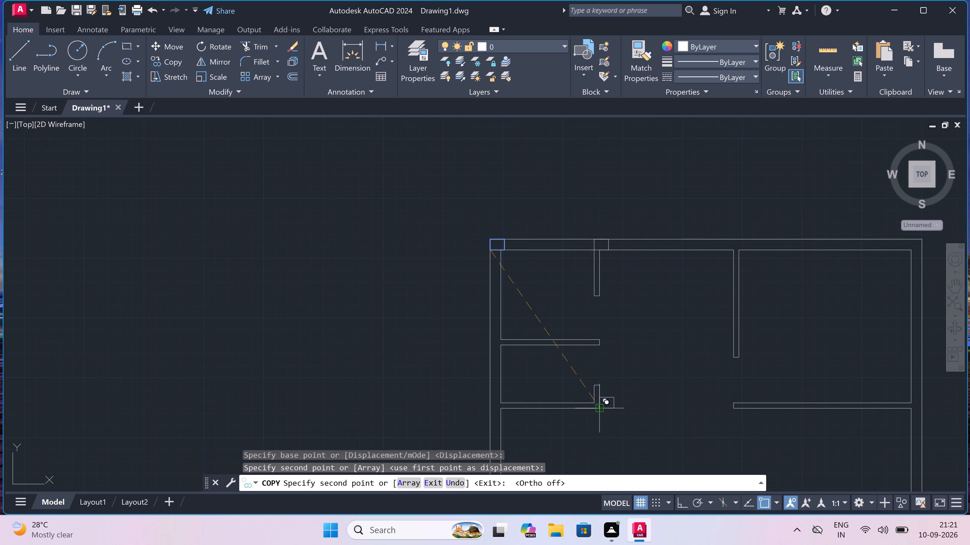
{"action": "scroll", "coordinate": [598, 409], "scroll_direction": "up", "scroll_amount": 3}
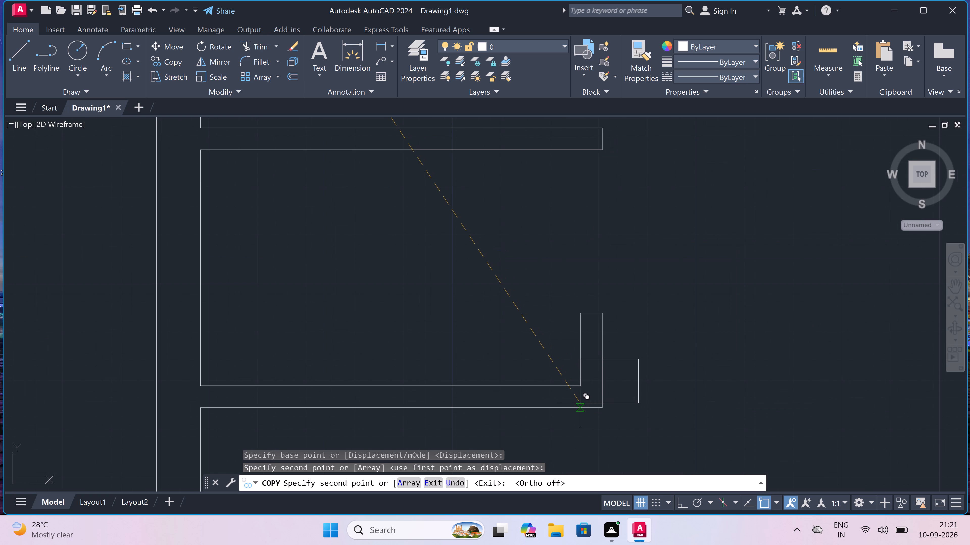
{"action": "scroll", "coordinate": [580, 403], "scroll_direction": "up", "scroll_amount": 3}
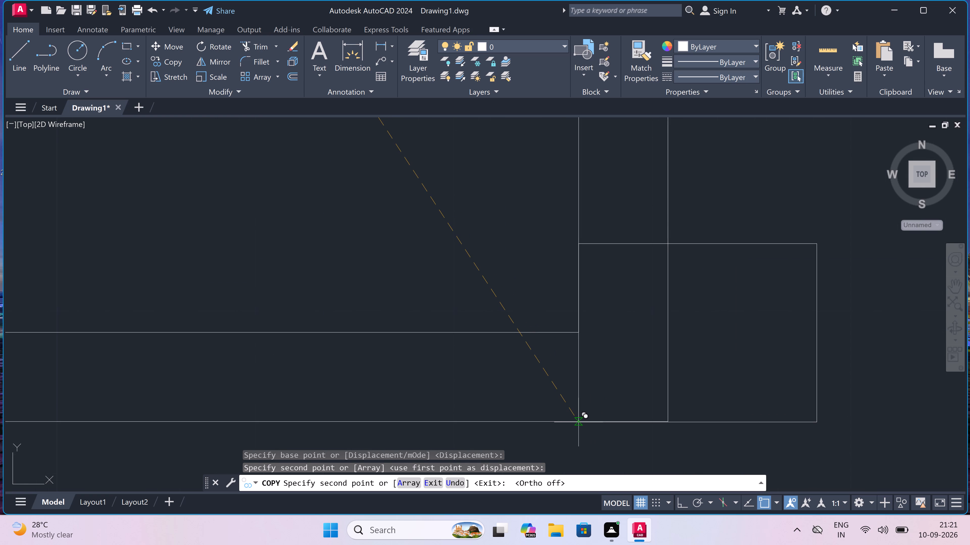
{"action": "left_click", "coordinate": [578, 422]}
Copy the column outline onto the top wall above the second vertical partition, with its right side aligned to the partition's right face.
{"action": "scroll", "coordinate": [487, 410], "scroll_direction": "down", "scroll_amount": 7}
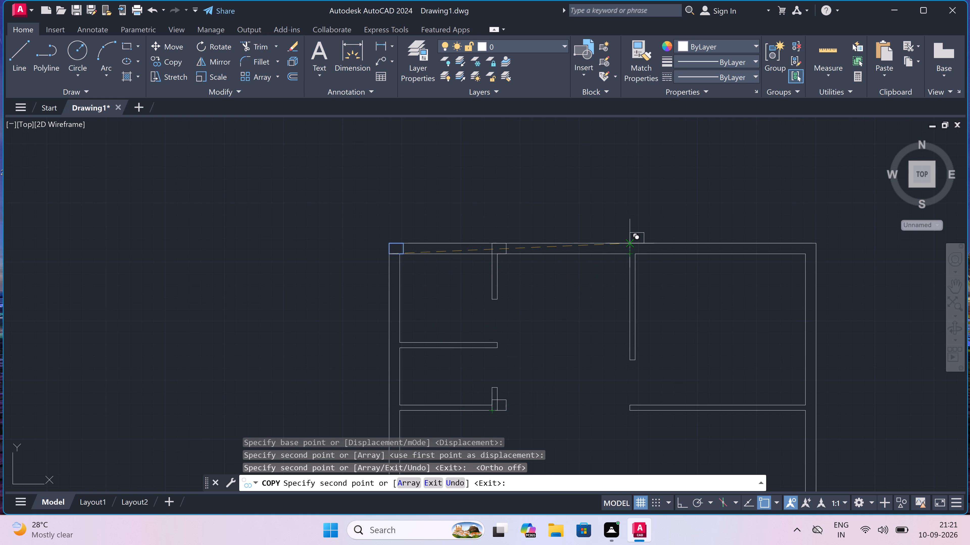
{"action": "scroll", "coordinate": [627, 241], "scroll_direction": "up", "scroll_amount": 2}
{"action": "scroll", "coordinate": [609, 268], "scroll_direction": "up", "scroll_amount": 2}
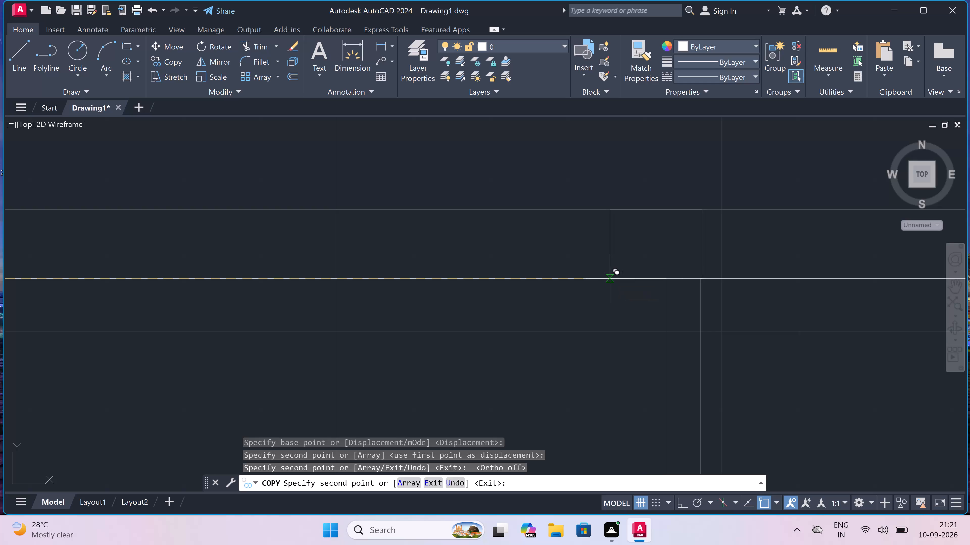
{"action": "left_click", "coordinate": [609, 279]}
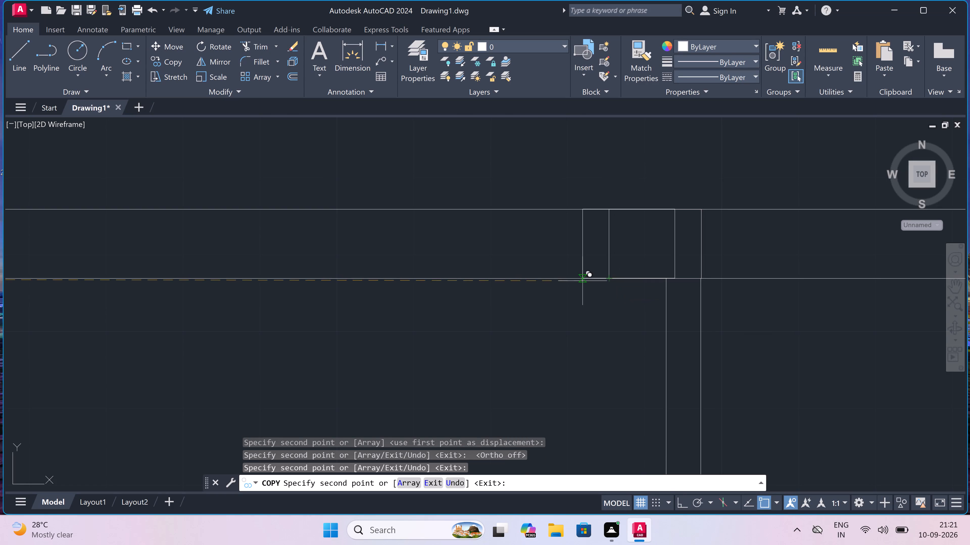
Place a copy of the column outline just above the top wall near the upper-right outer corner and finish copying.
{"action": "scroll", "coordinate": [493, 283], "scroll_direction": "down", "scroll_amount": 4}
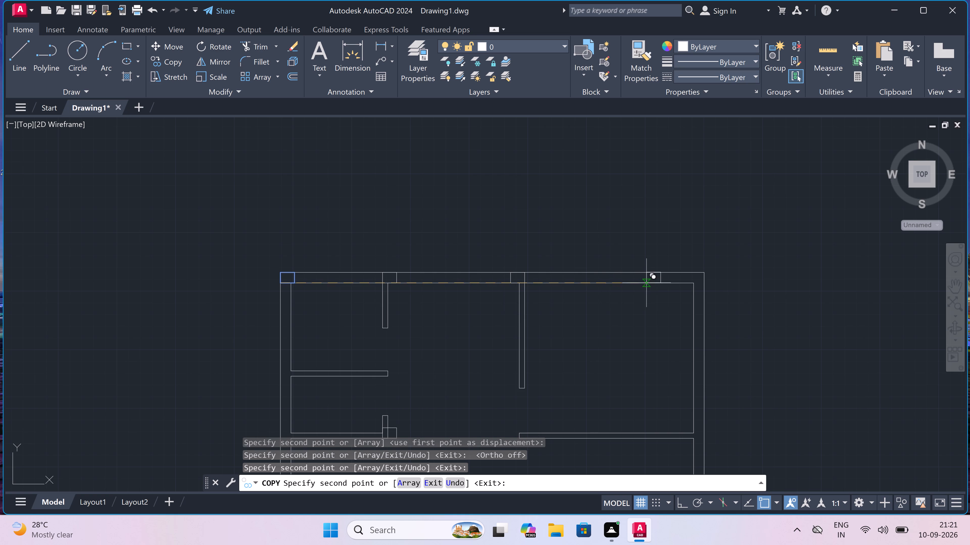
{"action": "scroll", "coordinate": [679, 287], "scroll_direction": "up", "scroll_amount": 3}
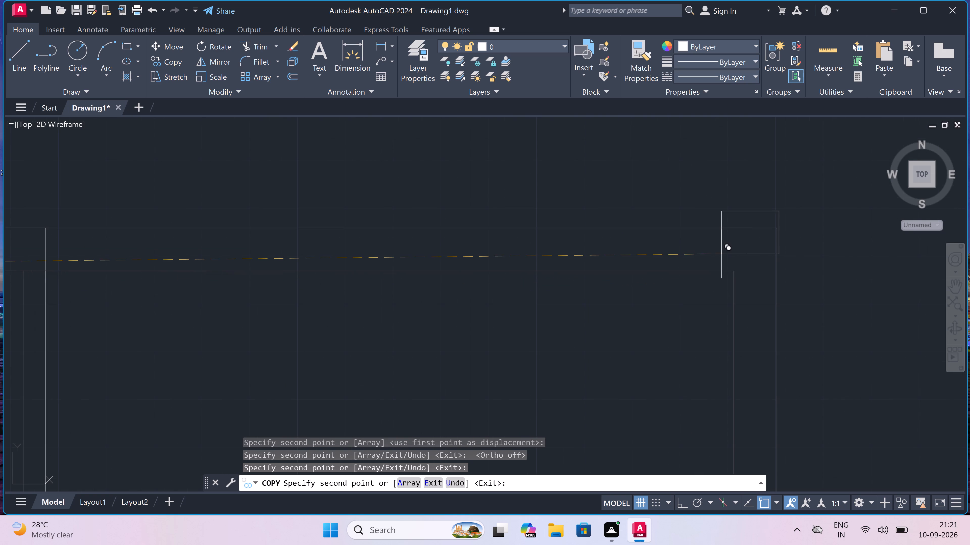
{"action": "scroll", "coordinate": [714, 261], "scroll_direction": "up", "scroll_amount": 2}
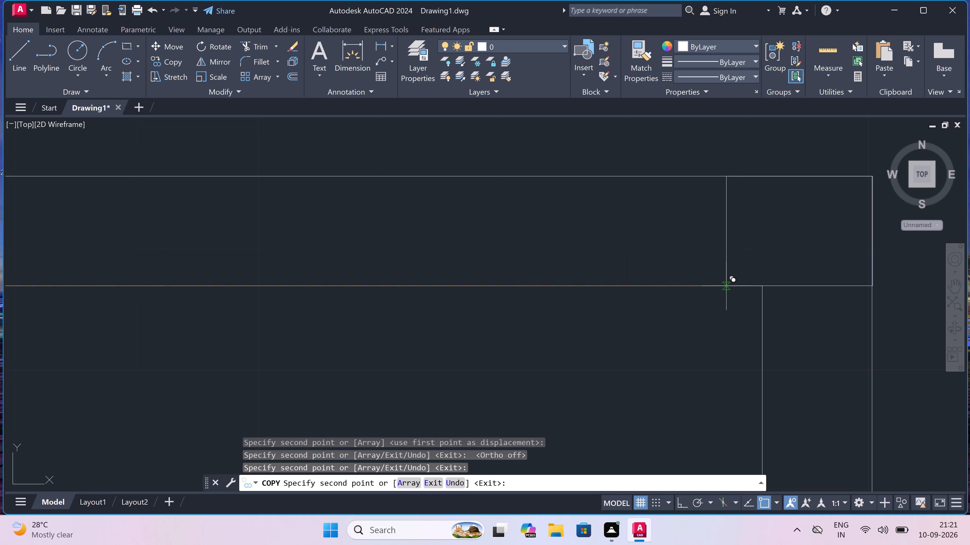
{"action": "scroll", "coordinate": [723, 286], "scroll_direction": "down", "scroll_amount": 5}
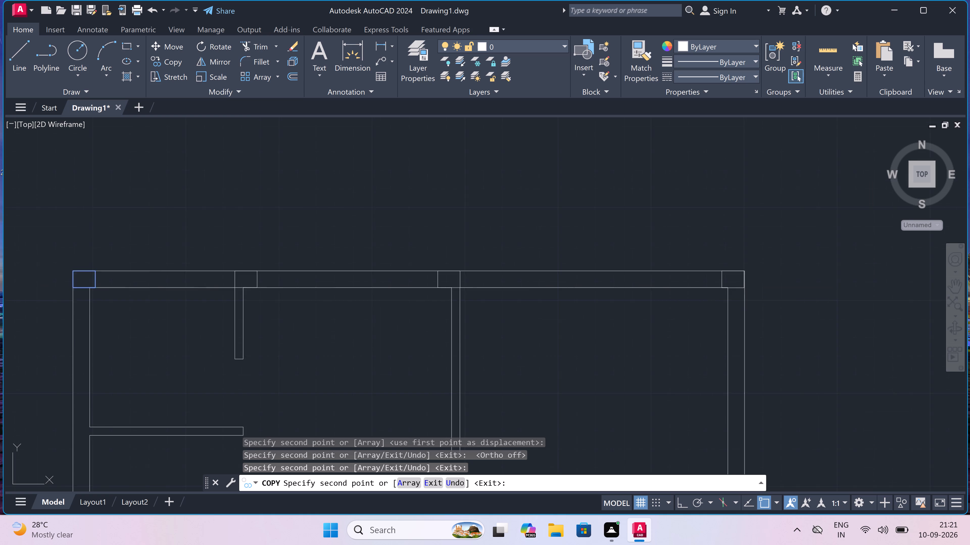
{"action": "left_click", "coordinate": [720, 264]}
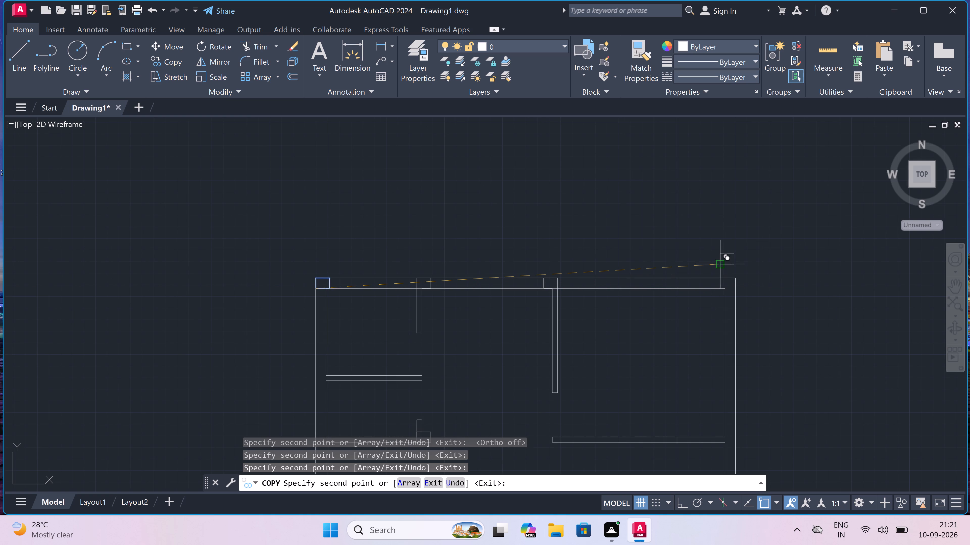
{"action": "key", "text": "Escape"}
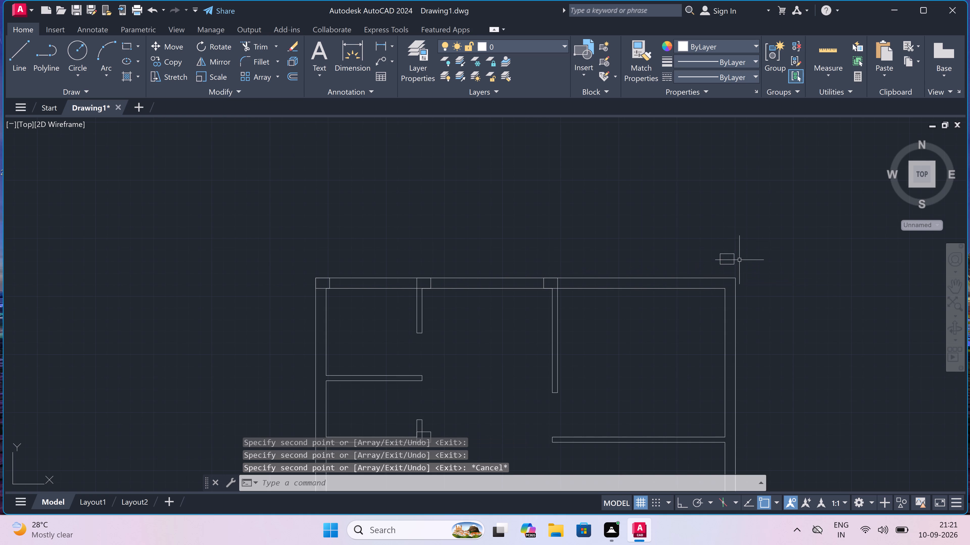
Copy the loose column outline by its lower-right corner into the upper-right outer wall corner, flush with the outer faces.
{"action": "scroll", "coordinate": [740, 259], "scroll_direction": "up", "scroll_amount": 2}
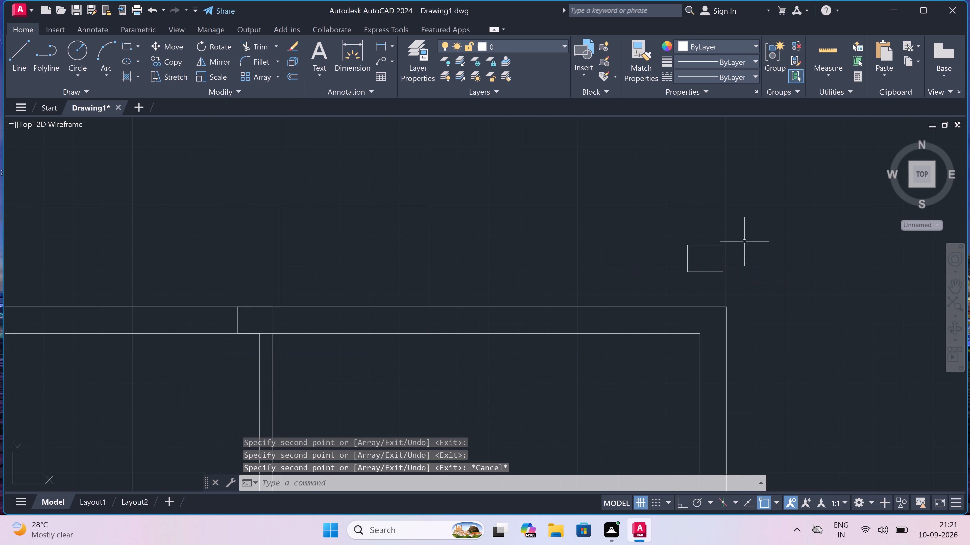
{"action": "left_click_drag", "start_coordinate": [747, 227], "coordinate": [713, 255]}
{"action": "left_click", "coordinate": [644, 285]}
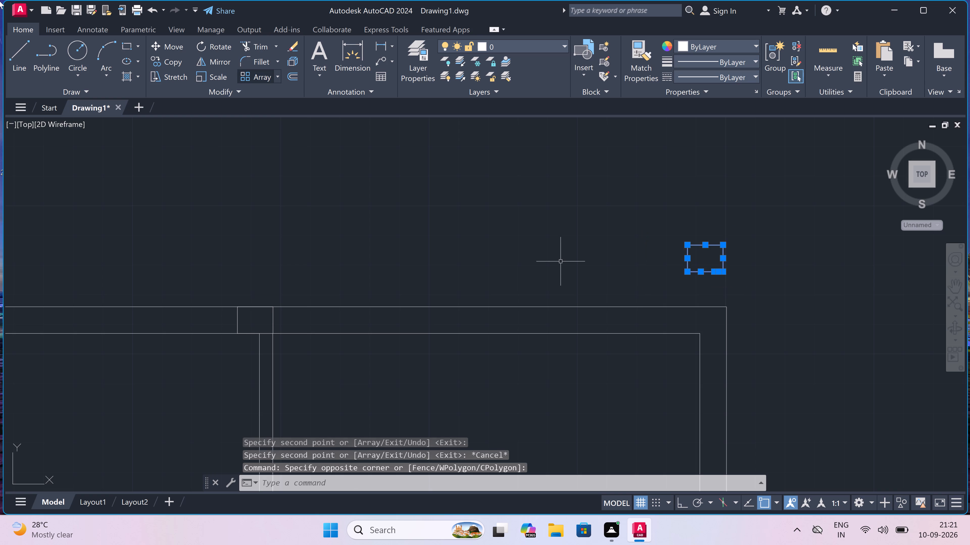
{"action": "left_click", "coordinate": [173, 60]}
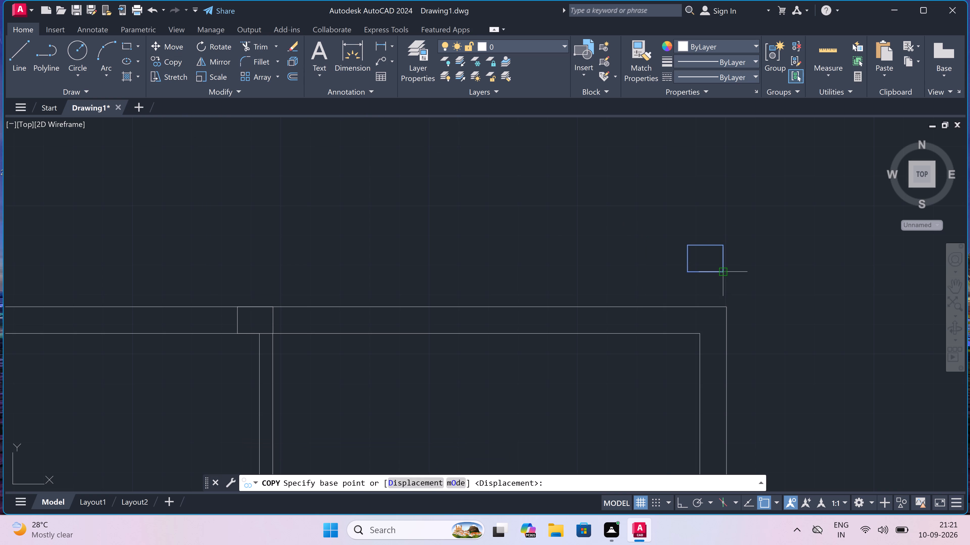
{"action": "left_click_drag", "start_coordinate": [722, 272], "coordinate": [724, 278]}
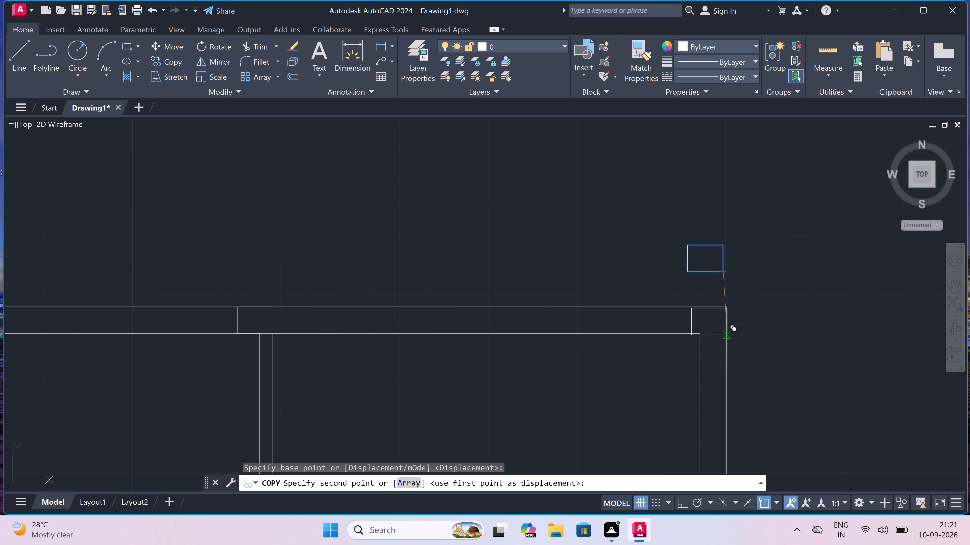
{"action": "scroll", "coordinate": [726, 333], "scroll_direction": "up", "scroll_amount": 3}
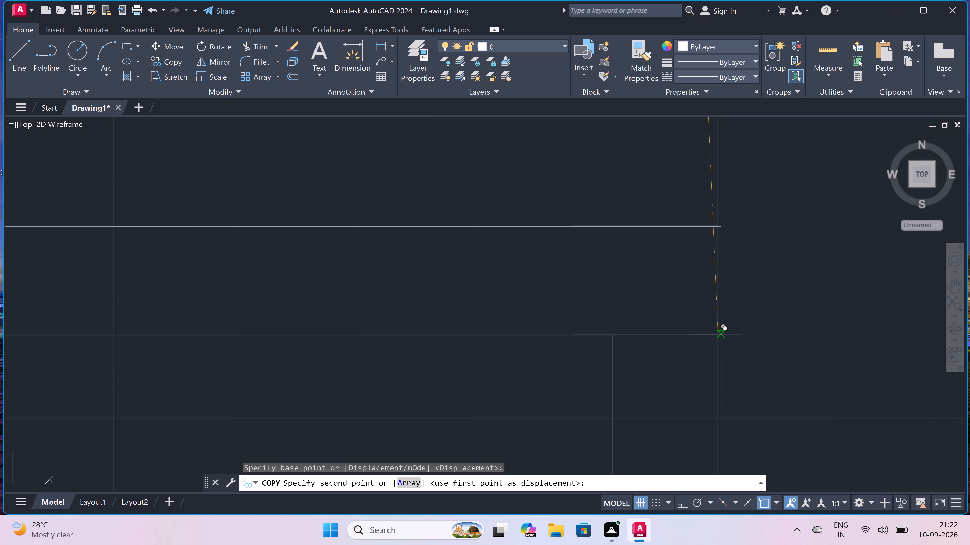
{"action": "scroll", "coordinate": [718, 334], "scroll_direction": "up", "scroll_amount": 1}
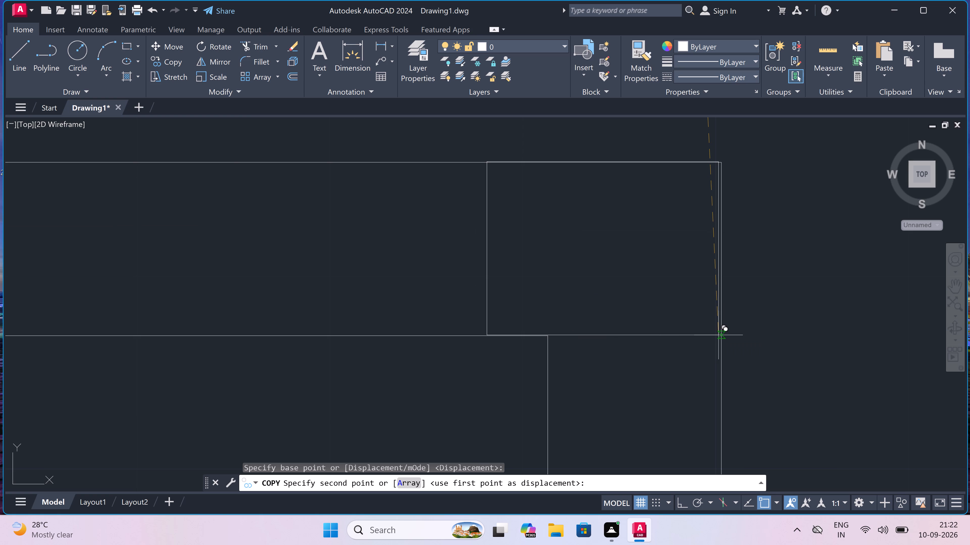
{"action": "scroll", "coordinate": [718, 334], "scroll_direction": "up", "scroll_amount": 1}
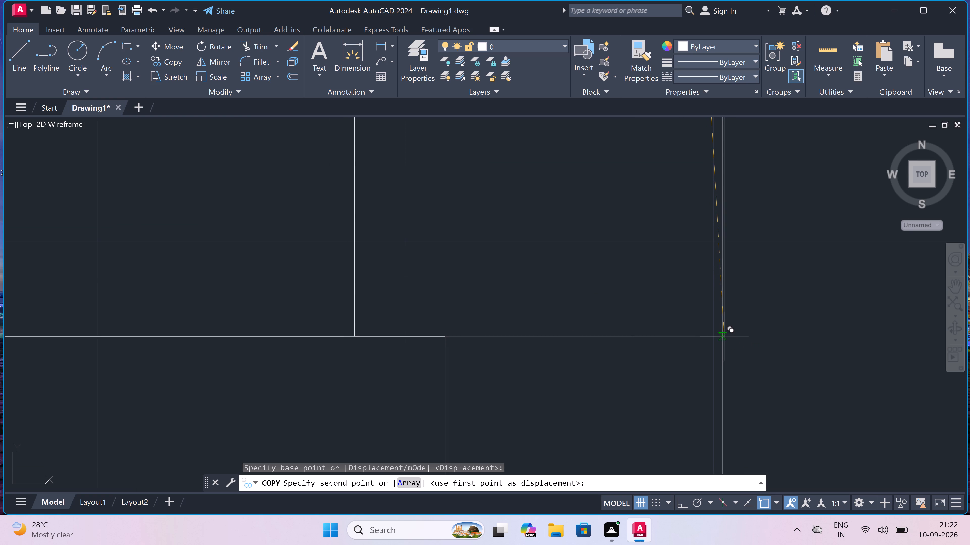
{"action": "left_click", "coordinate": [724, 336]}
Copy the column outline onto the right outer wall at the long horizontal partition, flush with the outer face and the partition's lower face.
{"action": "scroll", "coordinate": [715, 305], "scroll_direction": "down", "scroll_amount": 4}
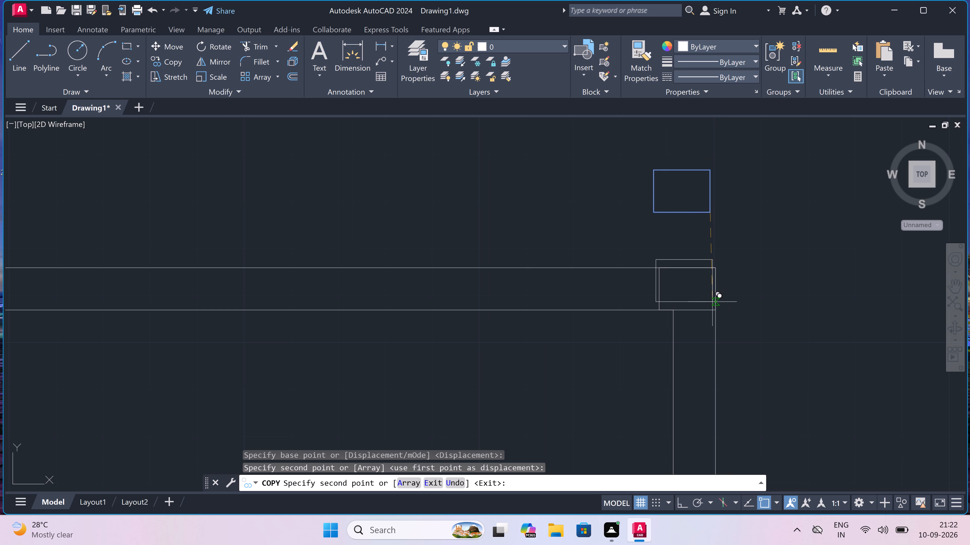
{"action": "scroll", "coordinate": [710, 302], "scroll_direction": "down", "scroll_amount": 3}
{"action": "scroll", "coordinate": [710, 332], "scroll_direction": "down", "scroll_amount": 3}
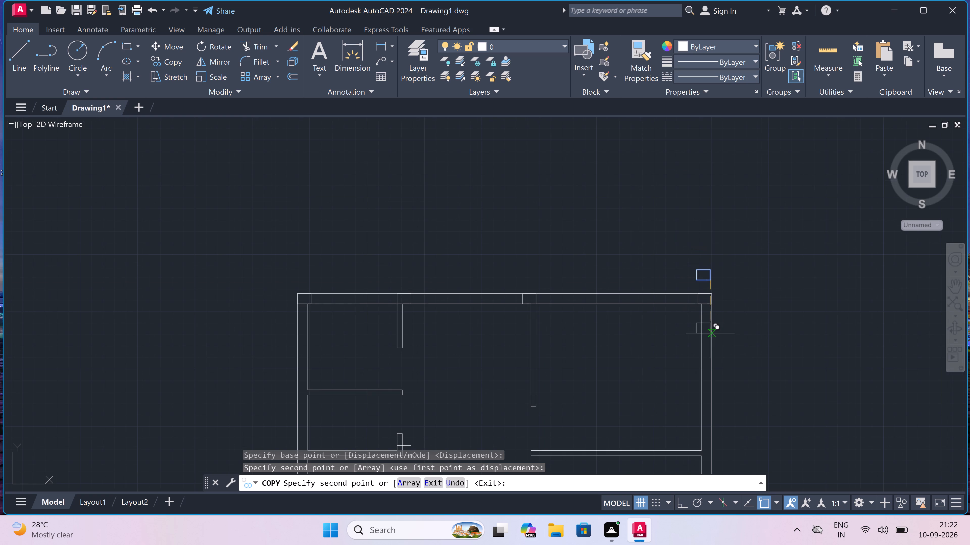
{"action": "scroll", "coordinate": [707, 353], "scroll_direction": "up", "scroll_amount": 3}
{"action": "scroll", "coordinate": [714, 376], "scroll_direction": "up", "scroll_amount": 3}
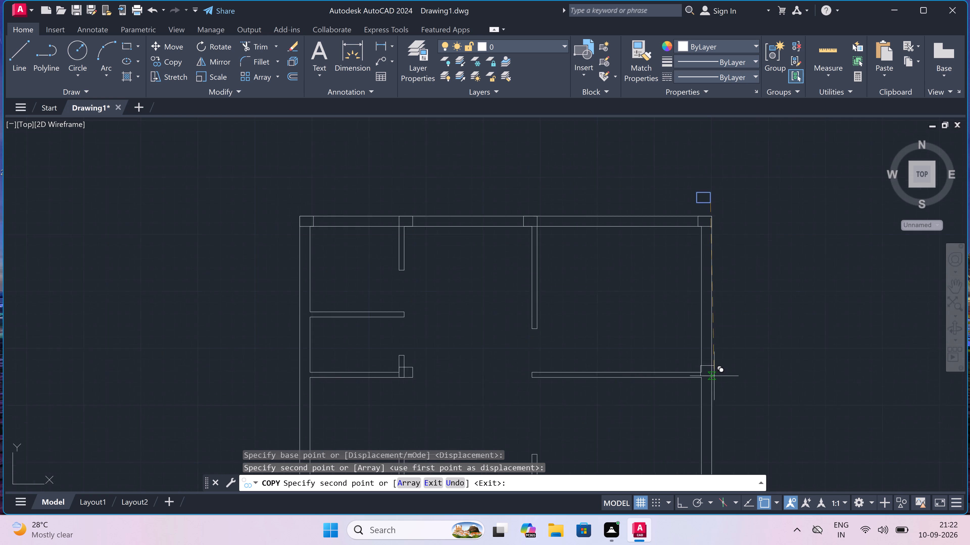
{"action": "scroll", "coordinate": [707, 371], "scroll_direction": "up", "scroll_amount": 2}
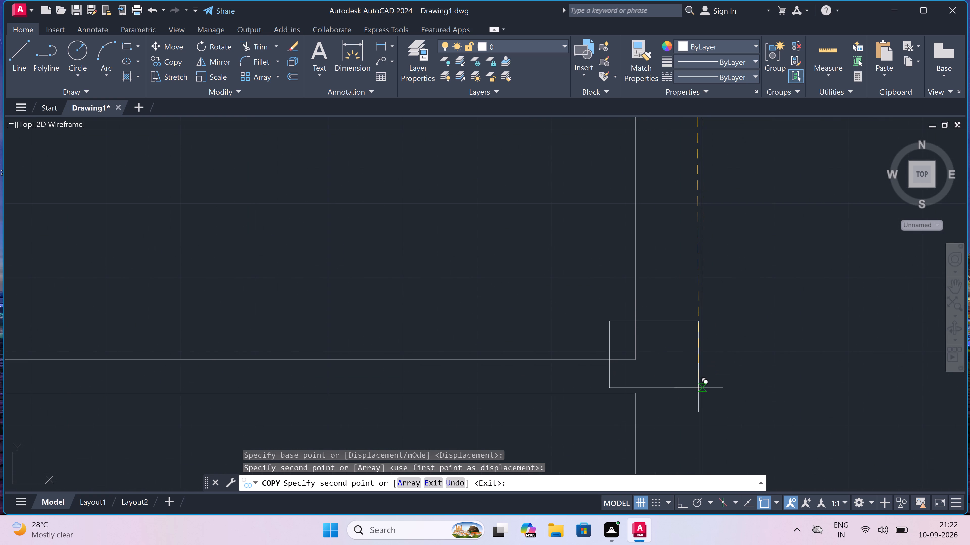
{"action": "scroll", "coordinate": [701, 389], "scroll_direction": "up", "scroll_amount": 2}
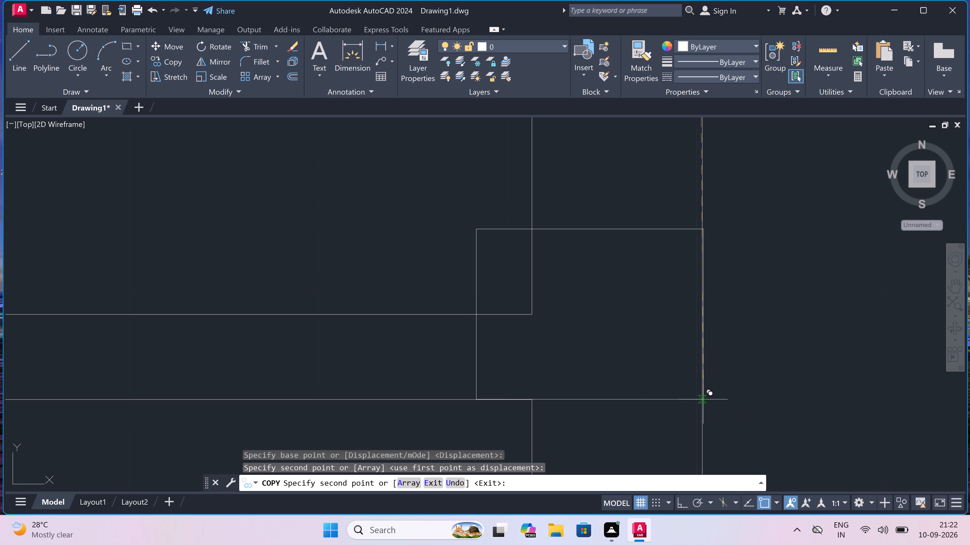
{"action": "left_click", "coordinate": [703, 399]}
Copy the column outline into the lower-right outer wall corner, flush with the outer faces.
{"action": "scroll", "coordinate": [706, 355], "scroll_direction": "down", "scroll_amount": 4}
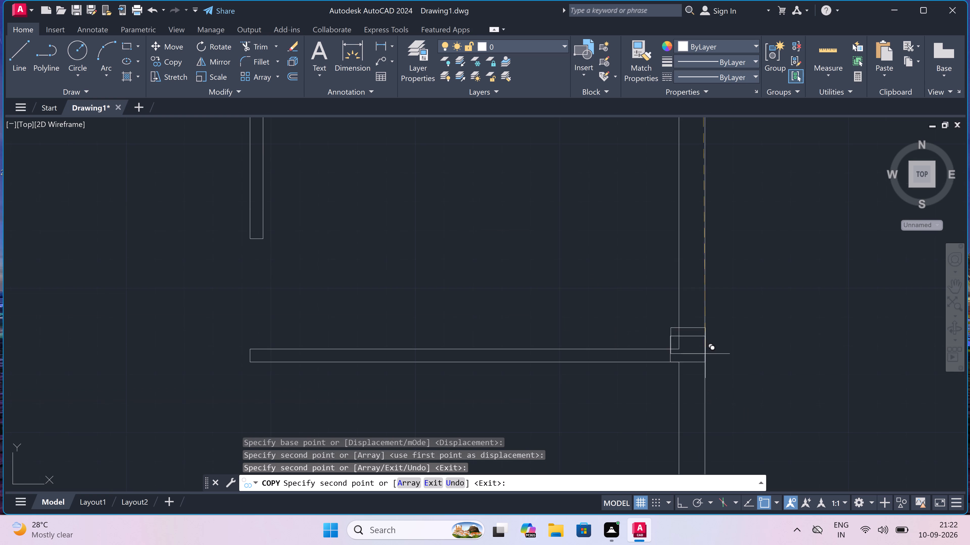
{"action": "scroll", "coordinate": [704, 353], "scroll_direction": "down", "scroll_amount": 7}
{"action": "scroll", "coordinate": [701, 393], "scroll_direction": "up", "scroll_amount": 6}
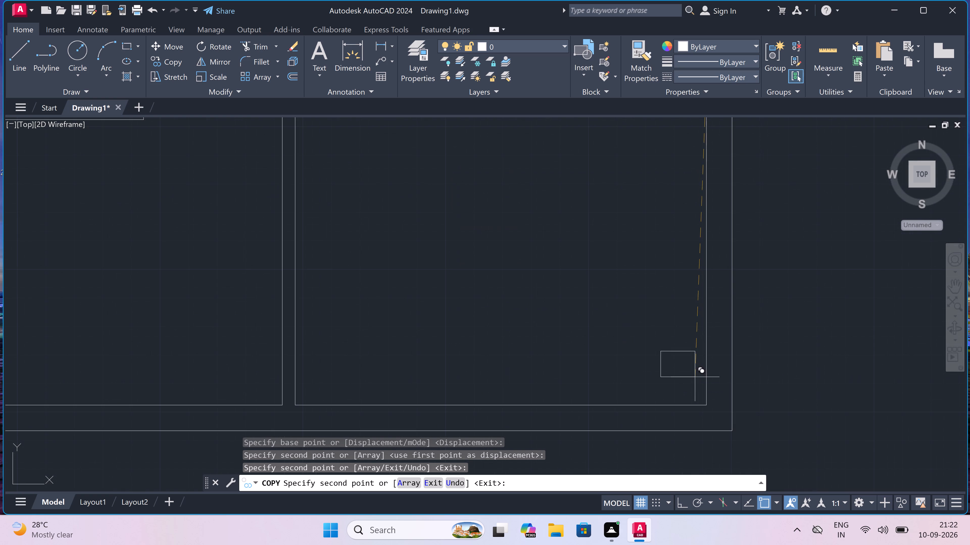
{"action": "left_click", "coordinate": [730, 431]}
Copy the column outline onto the bottom wall below the second vertical partition, with its right side aligned to the partition's right face.
{"action": "scroll", "coordinate": [630, 366], "scroll_direction": "down", "scroll_amount": 3}
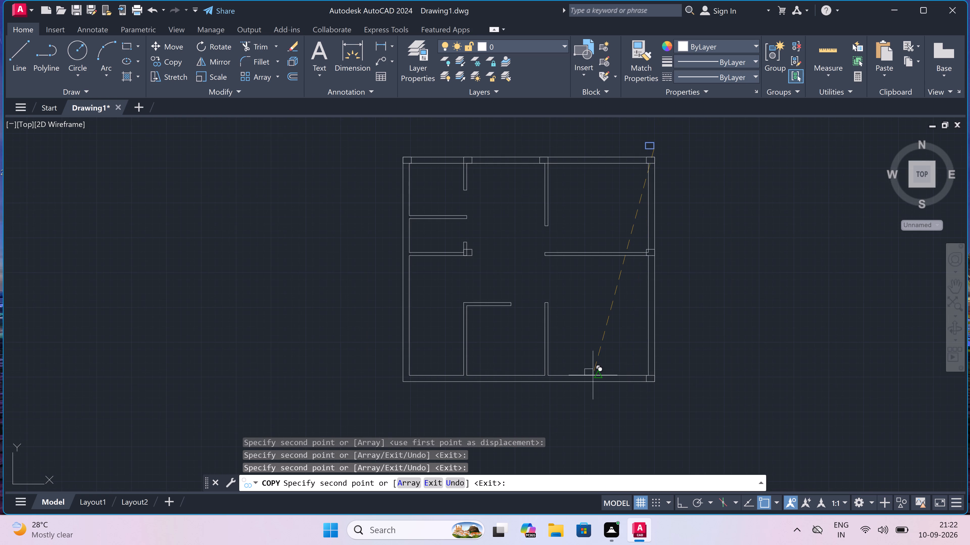
{"action": "scroll", "coordinate": [537, 384], "scroll_direction": "up", "scroll_amount": 2}
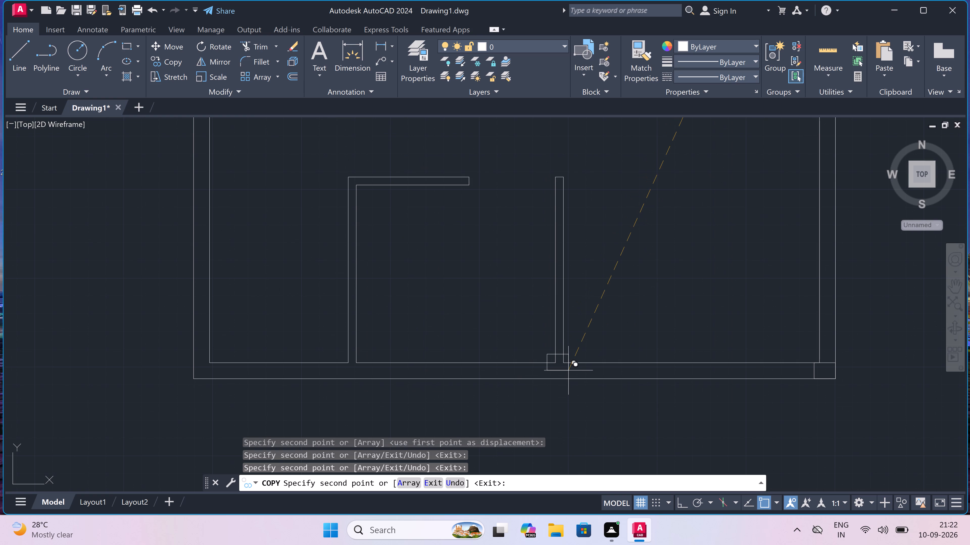
{"action": "scroll", "coordinate": [564, 375], "scroll_direction": "up", "scroll_amount": 2}
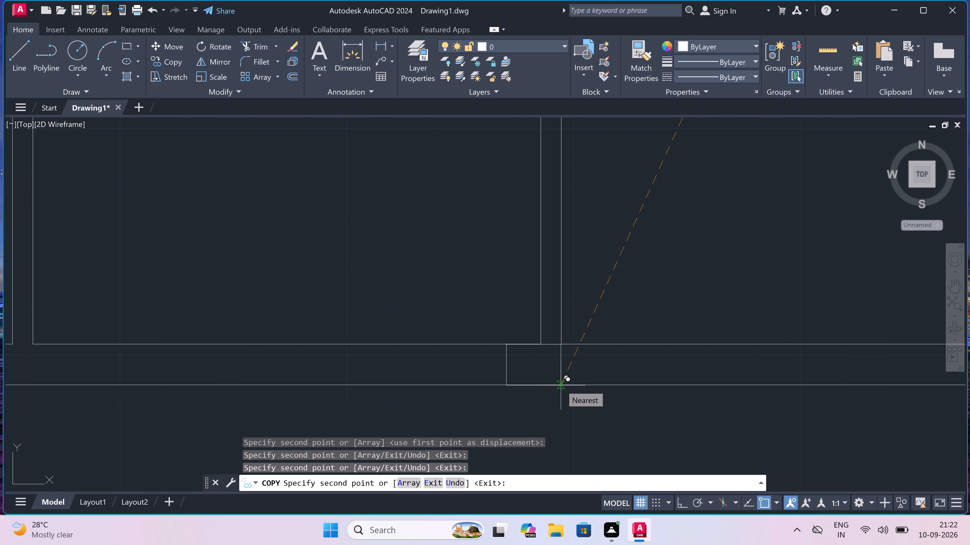
{"action": "left_click", "coordinate": [561, 385]}
Copy the column outline to the free left end of the right-hand horizontal partition, aligned with the upper vertical partition's right face.
{"action": "scroll", "coordinate": [459, 353], "scroll_direction": "down", "scroll_amount": 4}
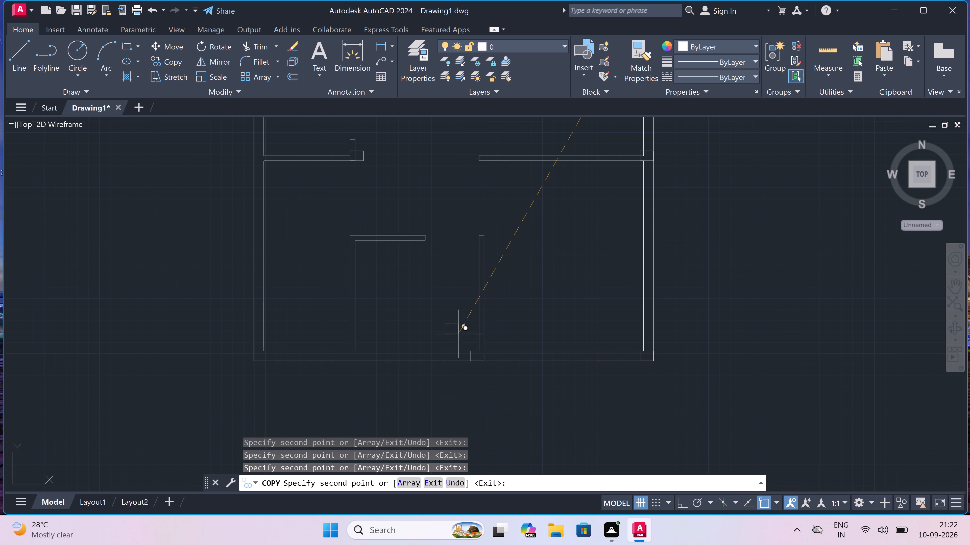
{"action": "scroll", "coordinate": [459, 333], "scroll_direction": "down", "scroll_amount": 2}
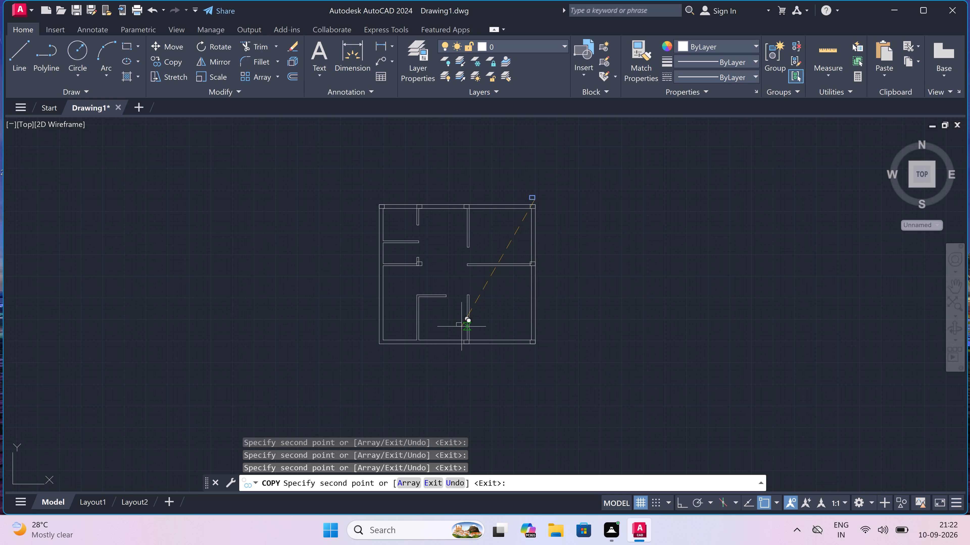
{"action": "scroll", "coordinate": [466, 266], "scroll_direction": "up", "scroll_amount": 4}
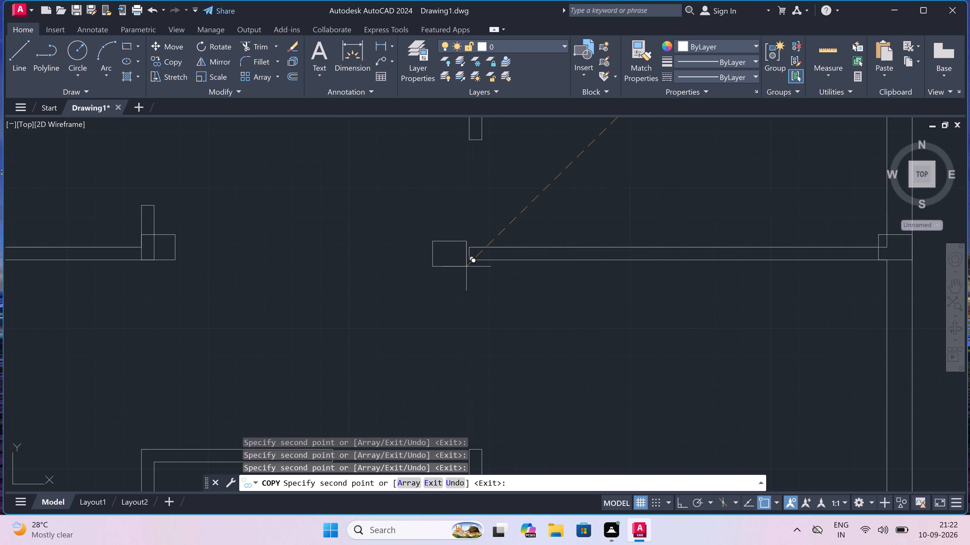
{"action": "scroll", "coordinate": [470, 266], "scroll_direction": "down", "scroll_amount": 1}
{"action": "scroll", "coordinate": [474, 207], "scroll_direction": "down", "scroll_amount": 3}
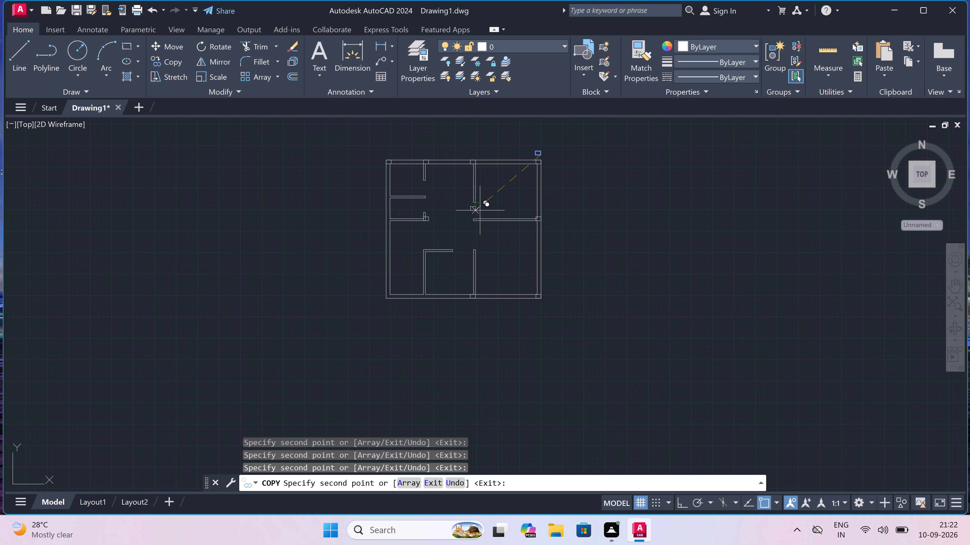
{"action": "scroll", "coordinate": [479, 215], "scroll_direction": "up", "scroll_amount": 2}
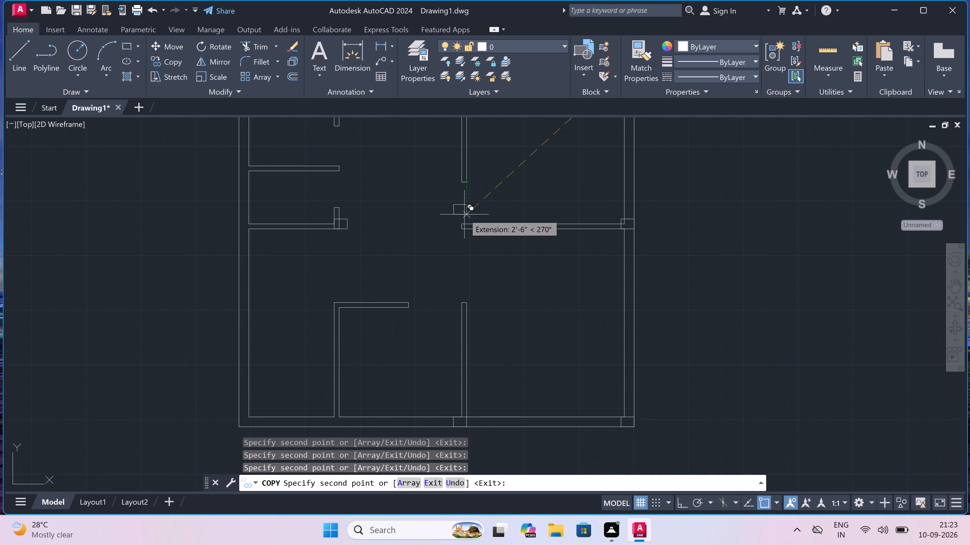
{"action": "left_click", "coordinate": [466, 229]}
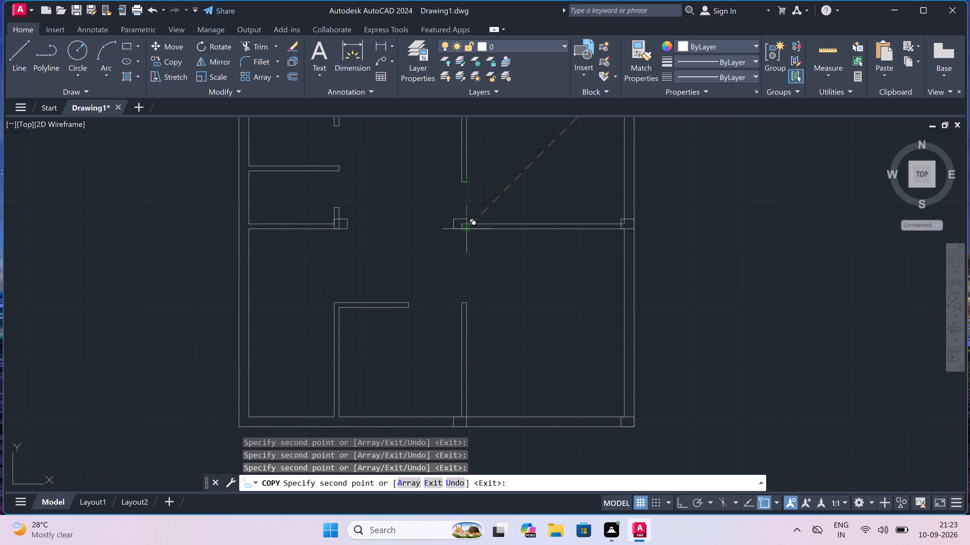
Copy the column outline into the lower-left outer wall corner, flush with the outer faces.
{"action": "scroll", "coordinate": [504, 210], "scroll_direction": "down", "scroll_amount": 3}
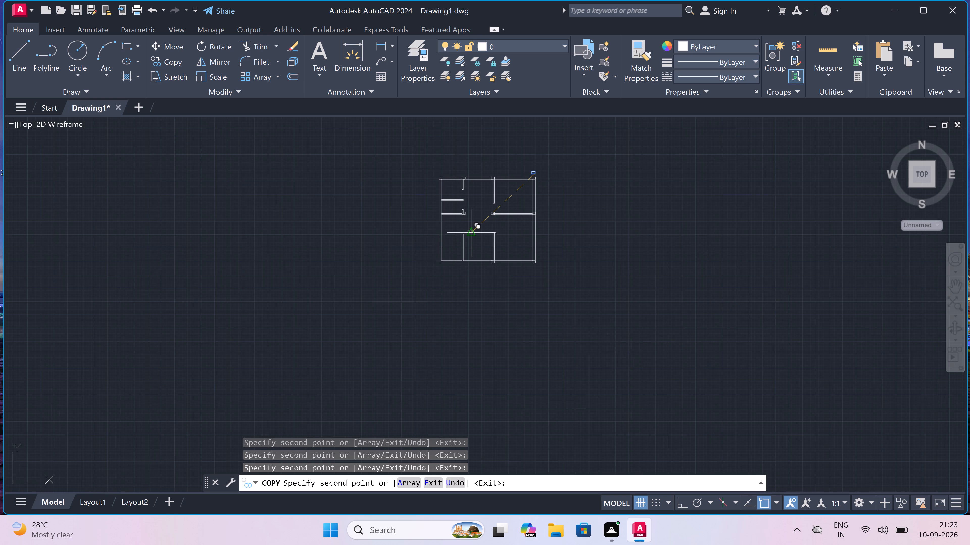
{"action": "scroll", "coordinate": [436, 265], "scroll_direction": "up", "scroll_amount": 3}
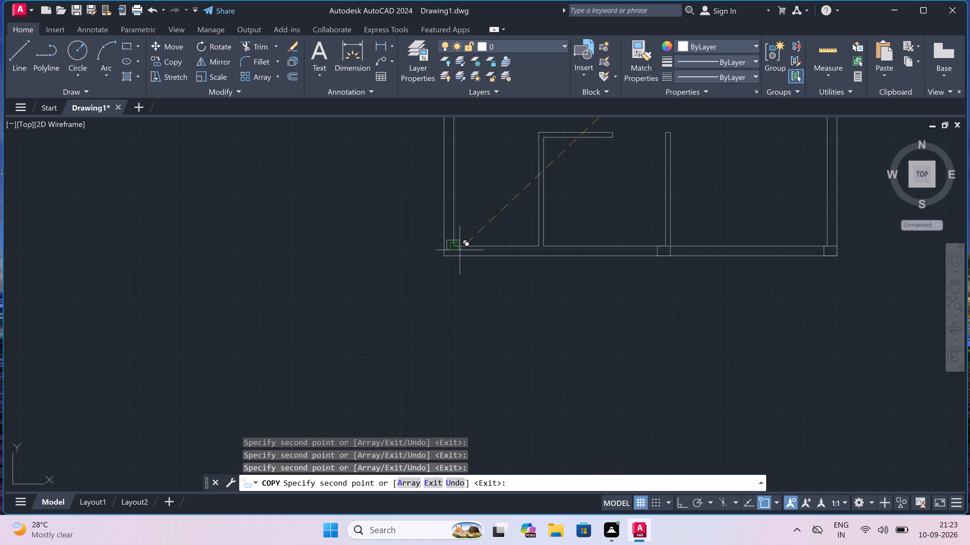
{"action": "scroll", "coordinate": [460, 250], "scroll_direction": "up", "scroll_amount": 4}
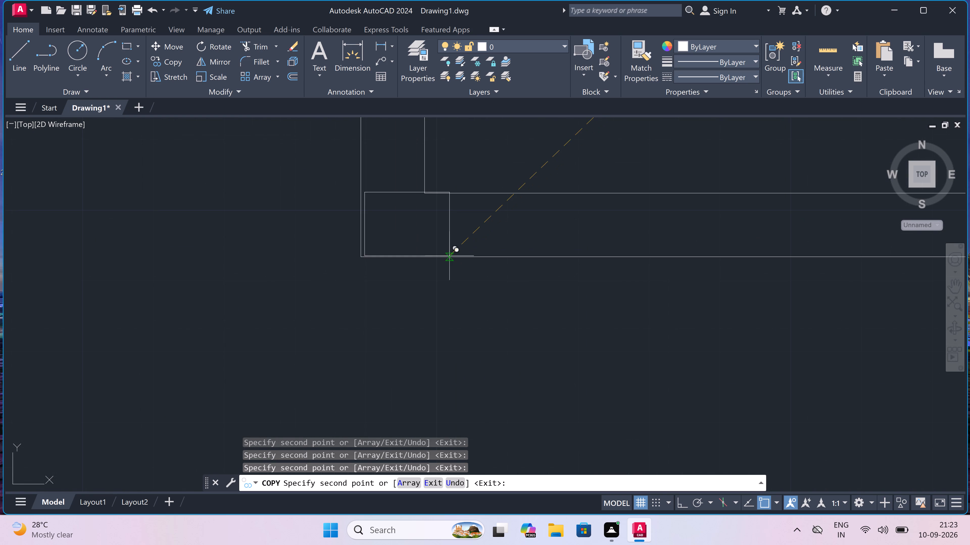
{"action": "scroll", "coordinate": [448, 254], "scroll_direction": "up", "scroll_amount": 2}
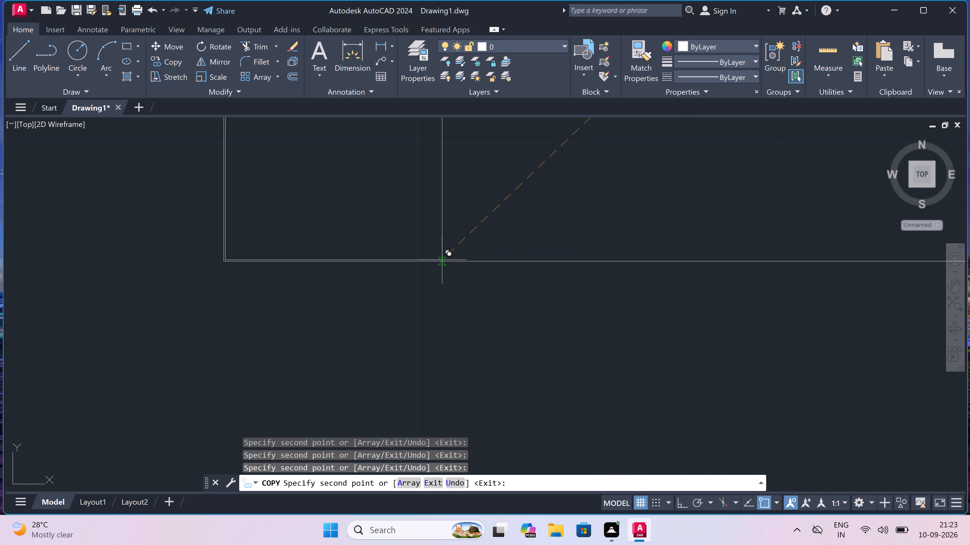
{"action": "left_click", "coordinate": [440, 261]}
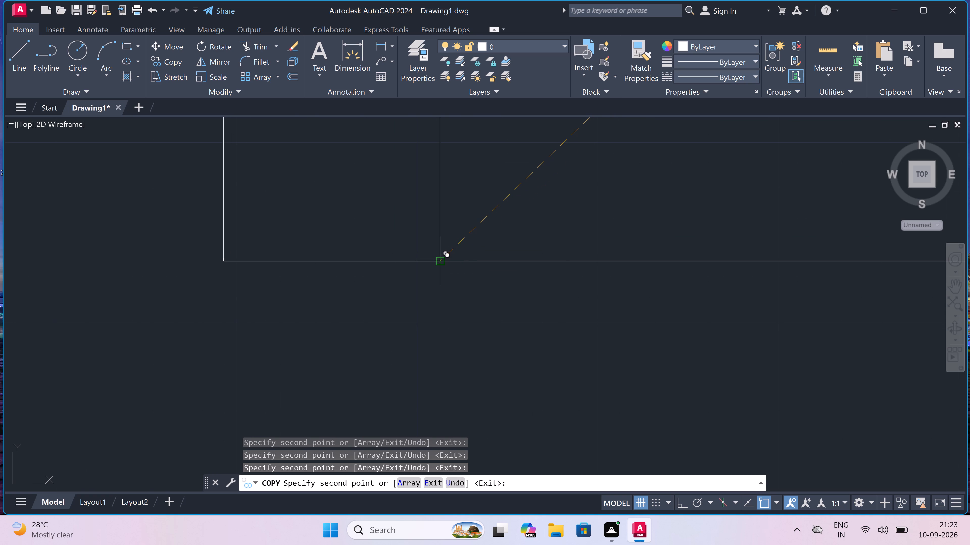
Copy the column outline onto the left outer wall at the second short horizontal partition, flush with the partition's lower face, and finish copying.
{"action": "scroll", "coordinate": [478, 278], "scroll_direction": "down", "scroll_amount": 8}
{"action": "scroll", "coordinate": [476, 298], "scroll_direction": "down", "scroll_amount": 3}
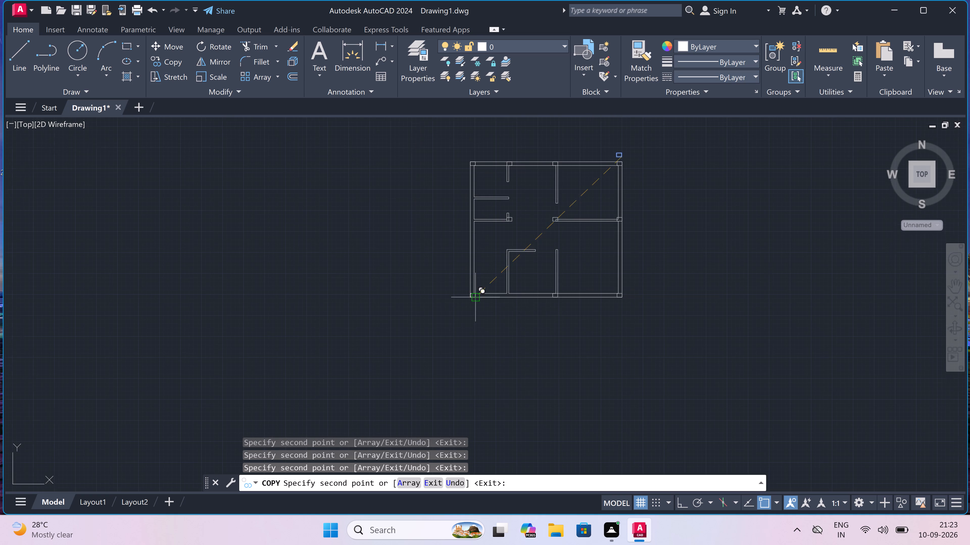
{"action": "scroll", "coordinate": [473, 235], "scroll_direction": "up", "scroll_amount": 3}
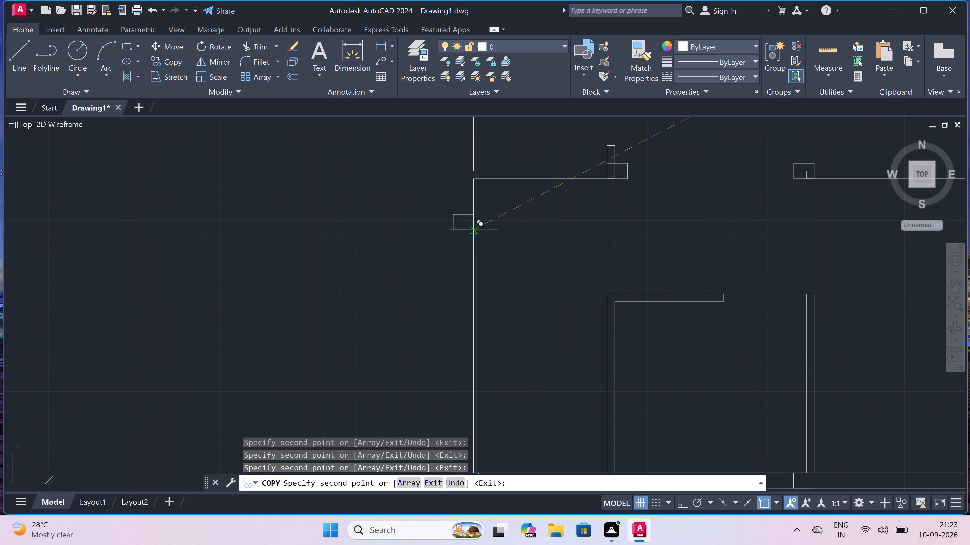
{"action": "scroll", "coordinate": [477, 178], "scroll_direction": "up", "scroll_amount": 3}
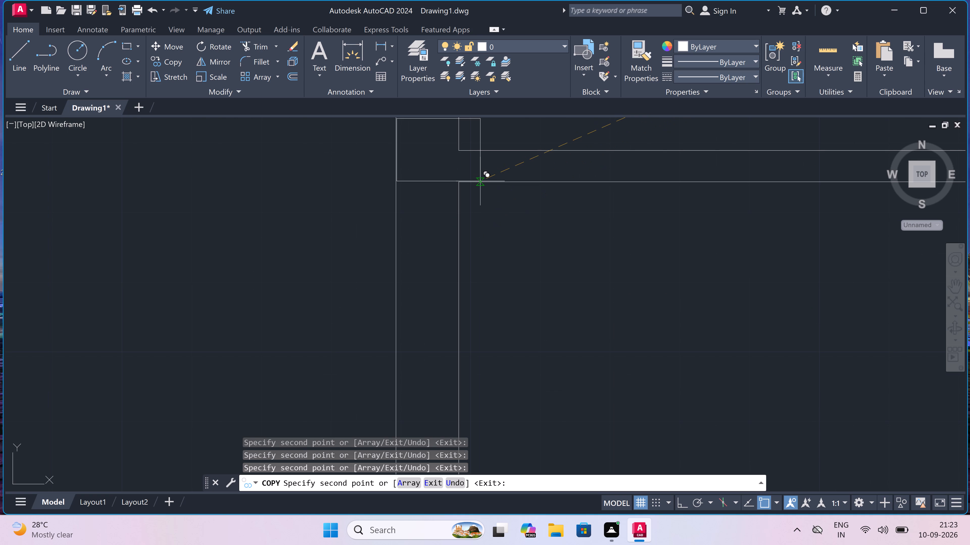
{"action": "scroll", "coordinate": [480, 181], "scroll_direction": "up", "scroll_amount": 2}
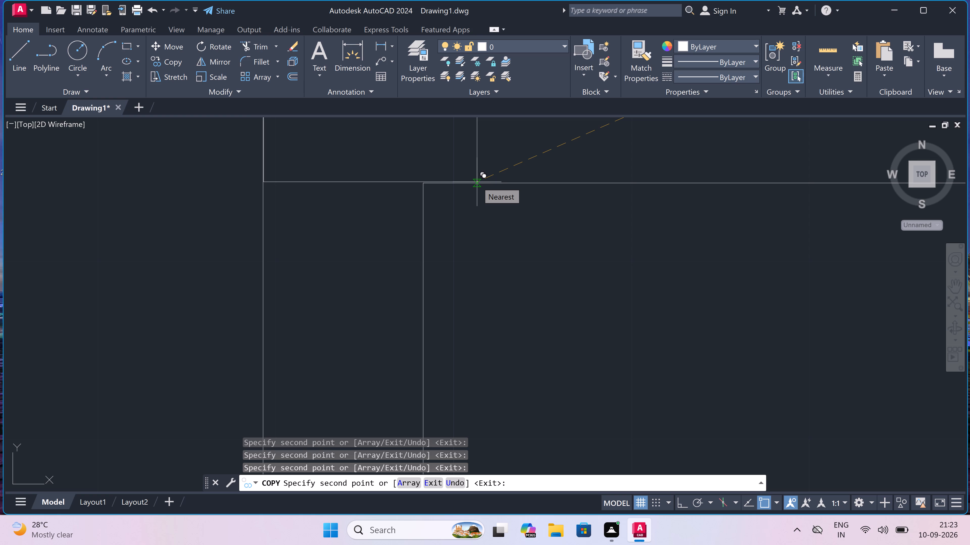
{"action": "left_click", "coordinate": [476, 183]}
{"action": "scroll", "coordinate": [402, 248], "scroll_direction": "down", "scroll_amount": 3}
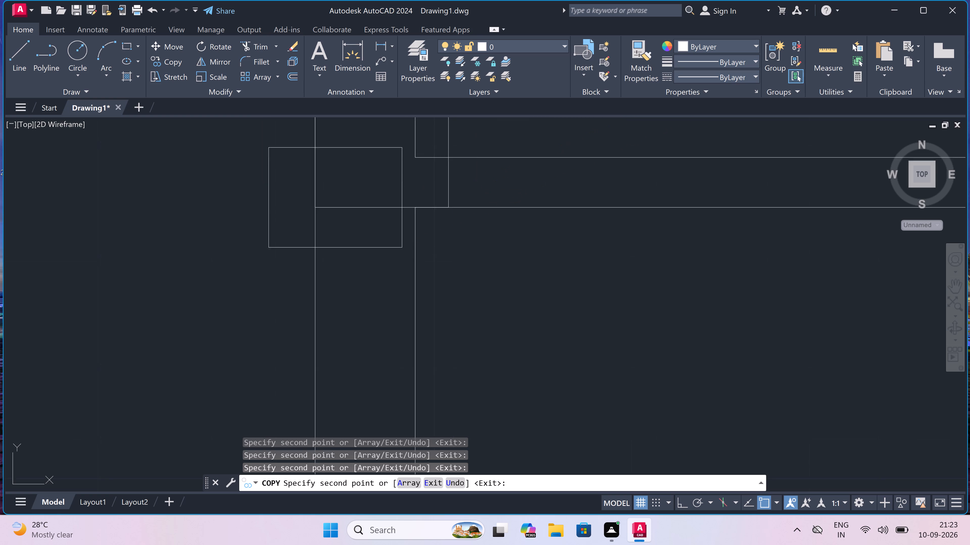
{"action": "scroll", "coordinate": [402, 248], "scroll_direction": "down", "scroll_amount": 6}
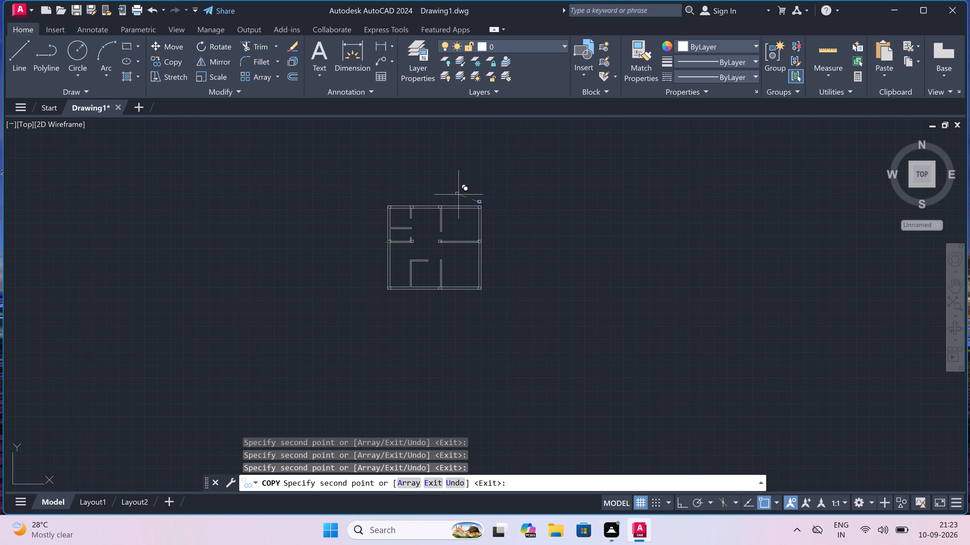
{"action": "key", "text": "Escape"}
Trim the wall and partition lines inside the column at the left outer wall's junction with the second short horizontal partition.
{"action": "type", "text": "tr"}
{"action": "key", "text": "space"}
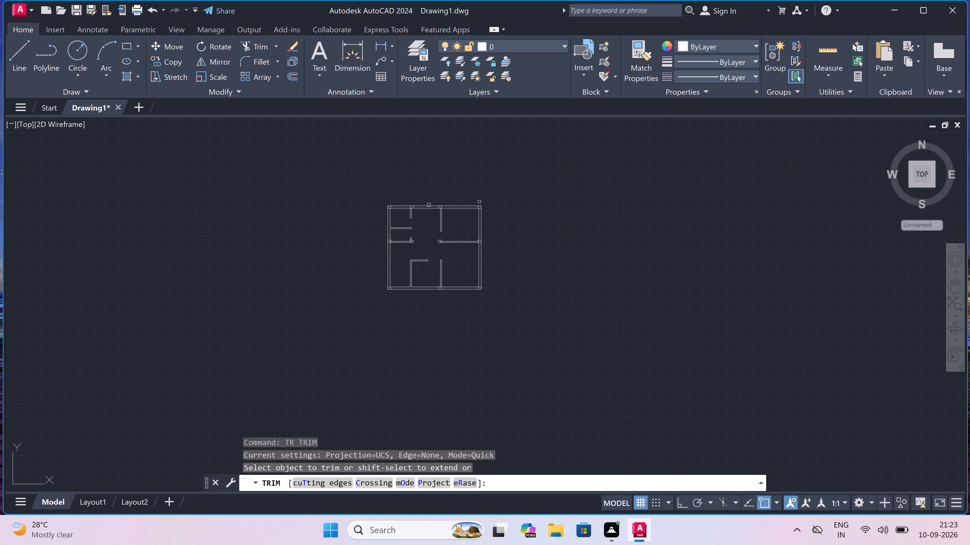
{"action": "scroll", "coordinate": [396, 217], "scroll_direction": "up", "scroll_amount": 3}
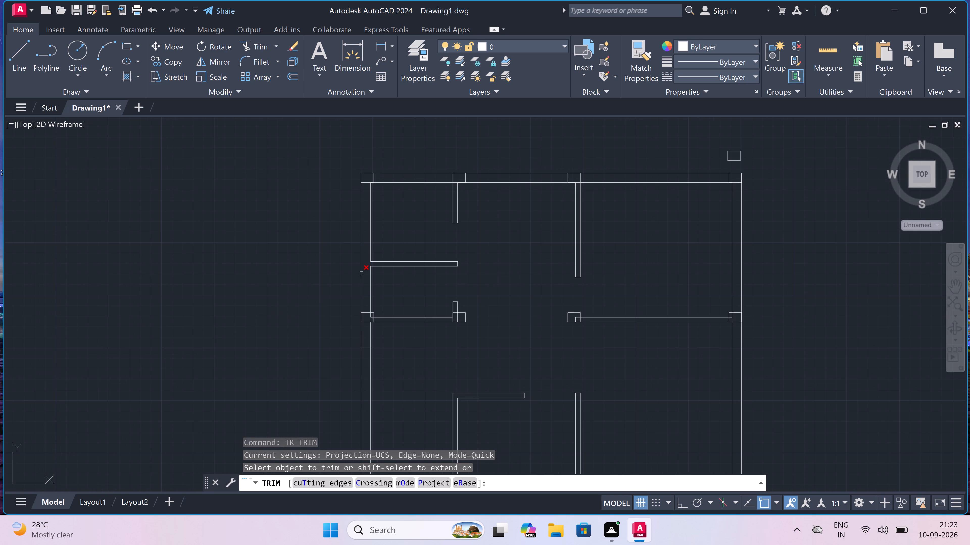
{"action": "scroll", "coordinate": [363, 307], "scroll_direction": "up", "scroll_amount": 3}
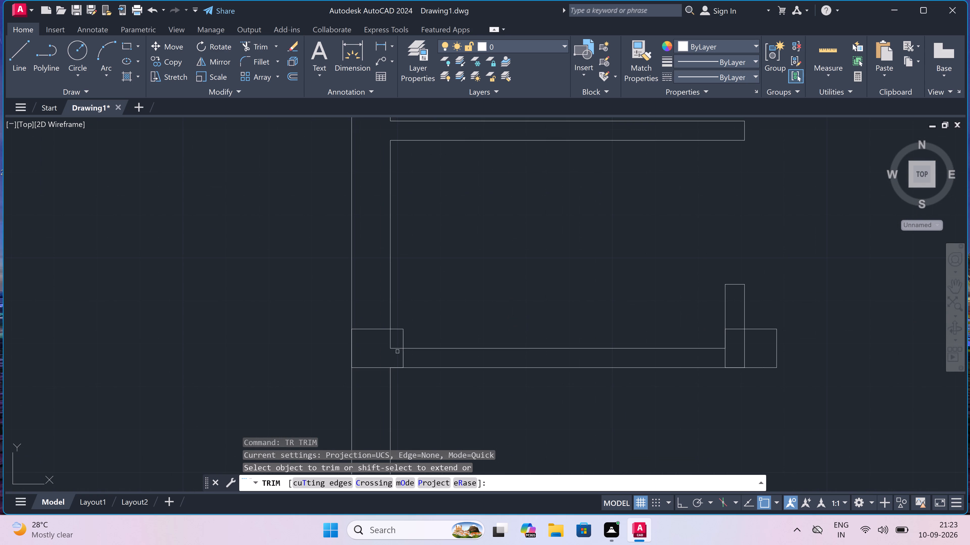
{"action": "left_click", "coordinate": [396, 348]}
{"action": "left_click", "coordinate": [391, 341]}
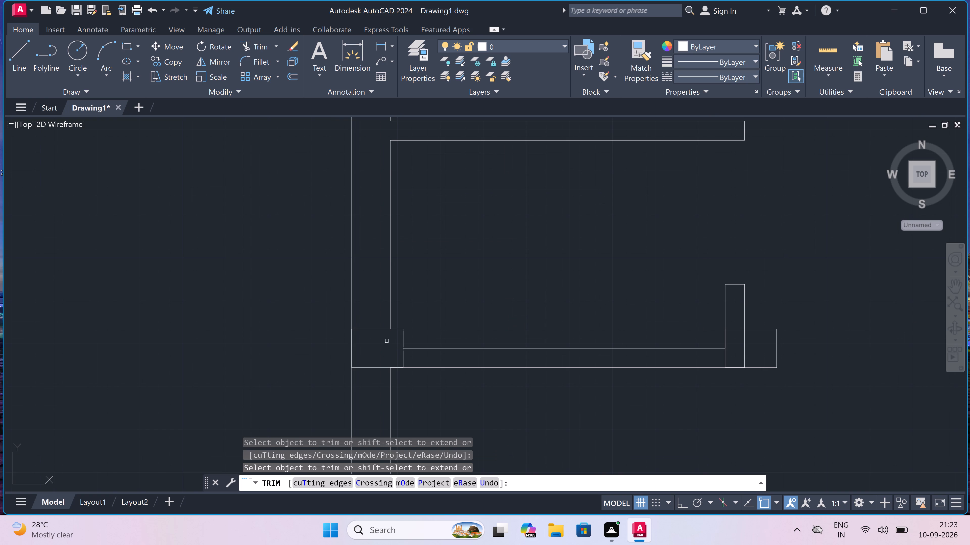
Trim the stub's vertical line inside the column where the second short horizontal partition meets the vertical stub.
{"action": "scroll", "coordinate": [386, 340], "scroll_direction": "down", "scroll_amount": 3}
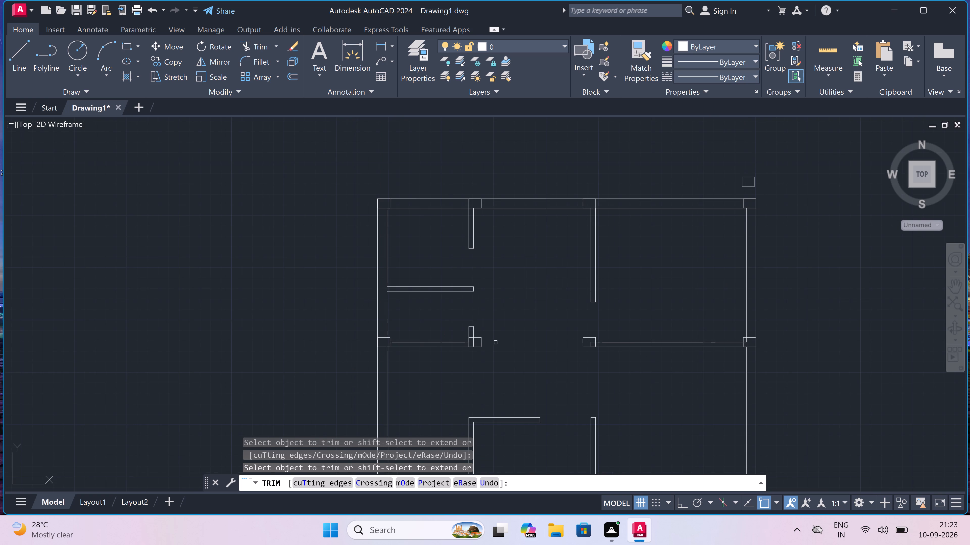
{"action": "scroll", "coordinate": [483, 342], "scroll_direction": "up", "scroll_amount": 2}
{"action": "scroll", "coordinate": [458, 343], "scroll_direction": "up", "scroll_amount": 1}
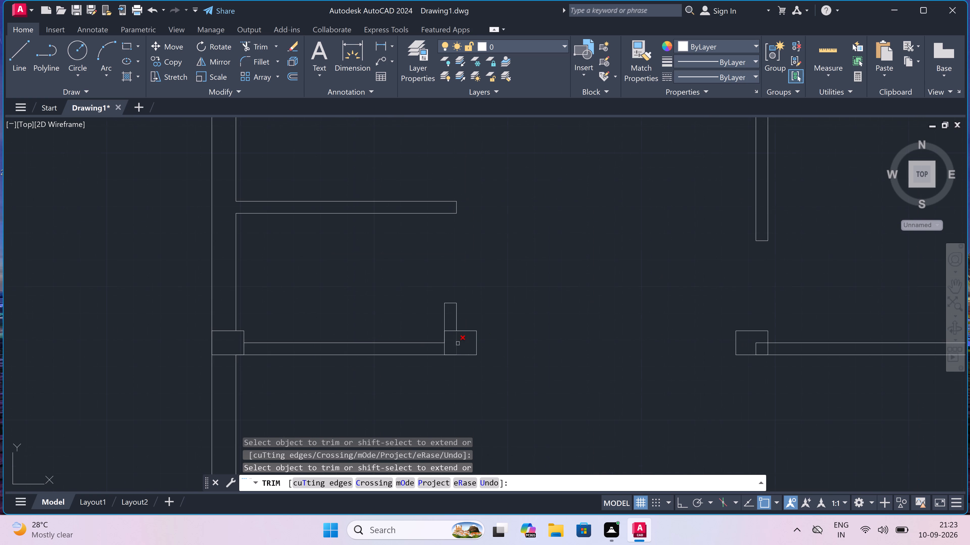
{"action": "left_click", "coordinate": [454, 341]}
Trim the partition lines inside the column at the free left end of the long horizontal partition.
{"action": "scroll", "coordinate": [454, 341], "scroll_direction": "down", "scroll_amount": 4}
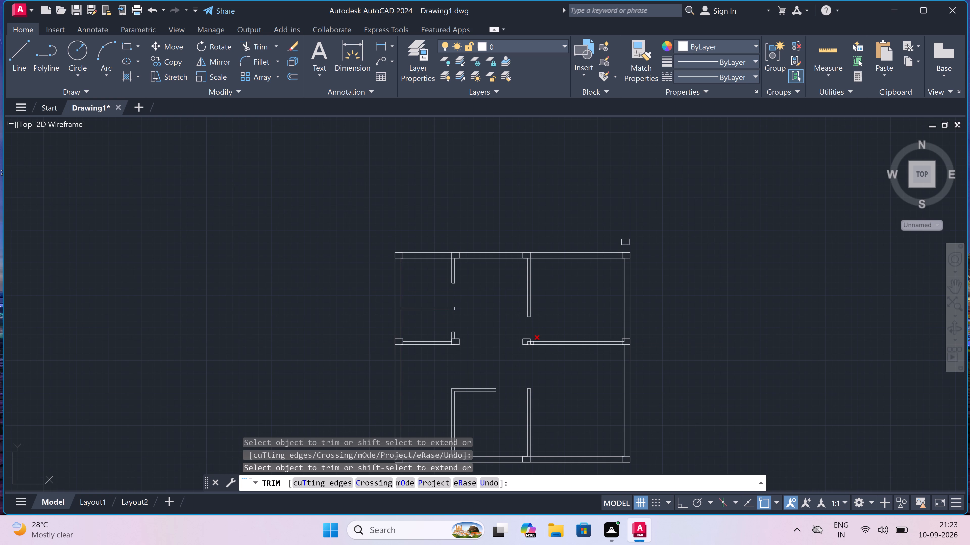
{"action": "scroll", "coordinate": [532, 343], "scroll_direction": "up", "scroll_amount": 6}
{"action": "left_click", "coordinate": [521, 341]}
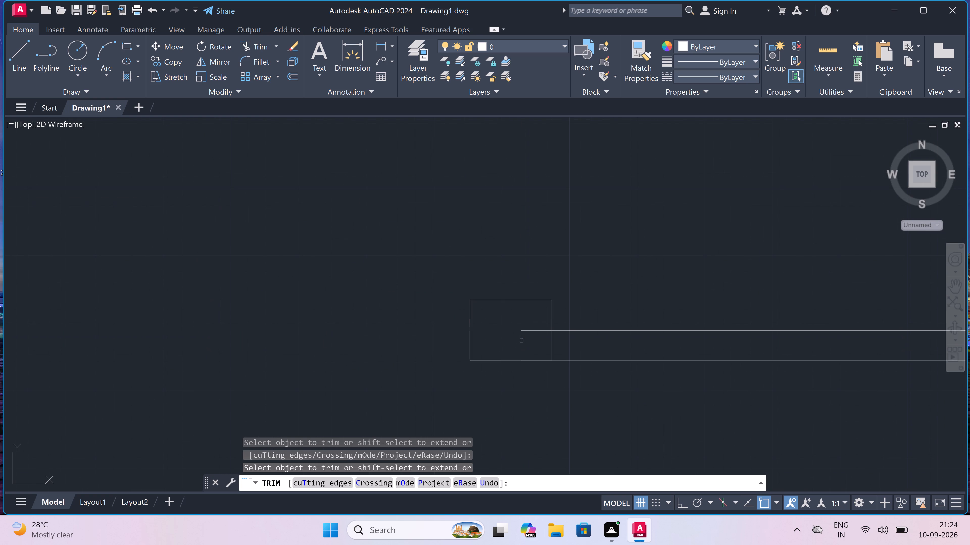
{"action": "left_click", "coordinate": [527, 331]}
Trim the wall and partition lines inside the column where the long horizontal partition meets the right outer wall.
{"action": "scroll", "coordinate": [527, 331], "scroll_direction": "down", "scroll_amount": 4}
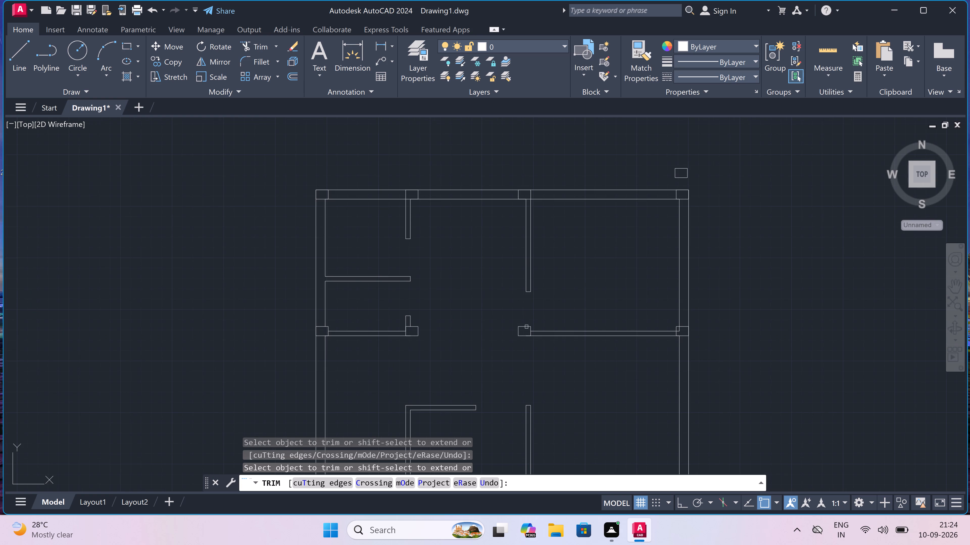
{"action": "scroll", "coordinate": [521, 182], "scroll_direction": "down", "scroll_amount": 3}
{"action": "scroll", "coordinate": [521, 182], "scroll_direction": "up", "scroll_amount": 4}
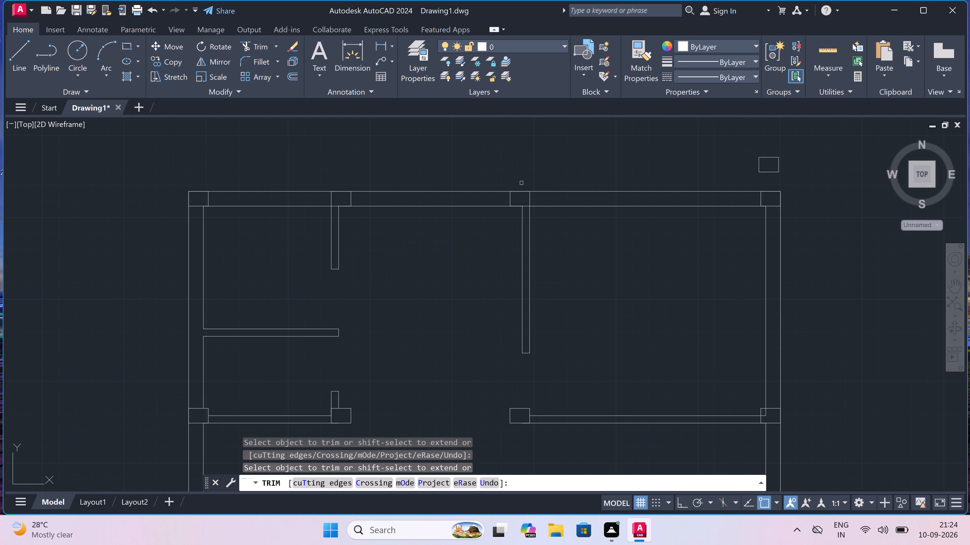
{"action": "scroll", "coordinate": [521, 183], "scroll_direction": "down", "scroll_amount": 3}
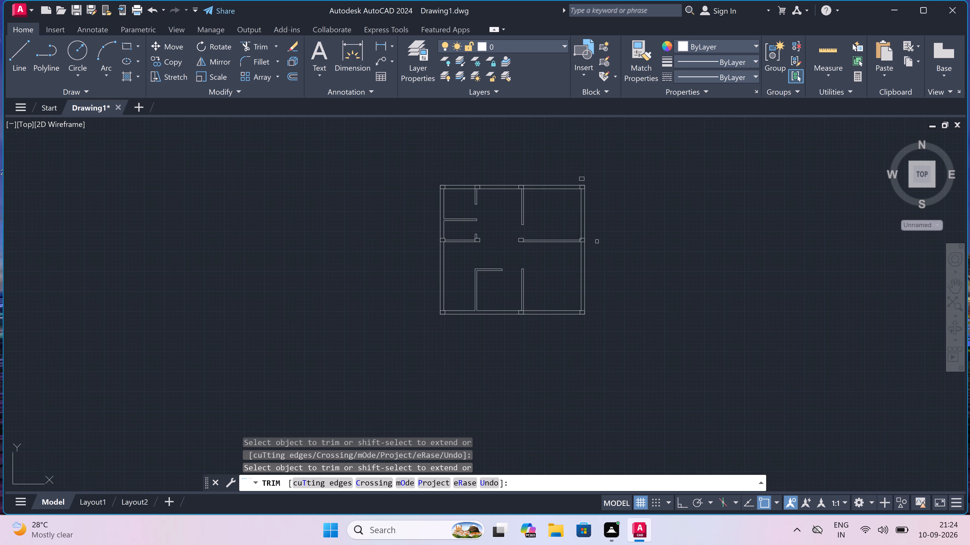
{"action": "scroll", "coordinate": [587, 237], "scroll_direction": "up", "scroll_amount": 3}
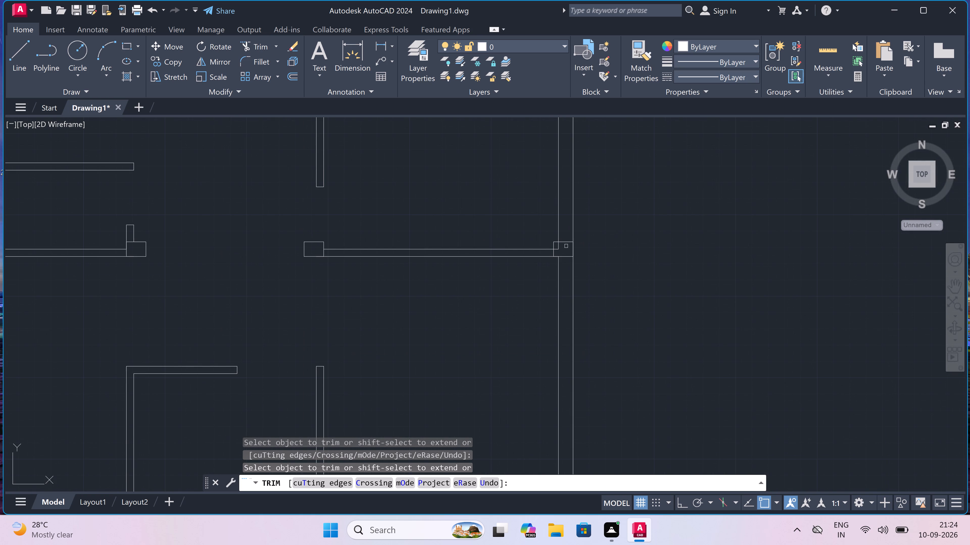
{"action": "scroll", "coordinate": [562, 249], "scroll_direction": "up", "scroll_amount": 3}
{"action": "left_click", "coordinate": [545, 240]}
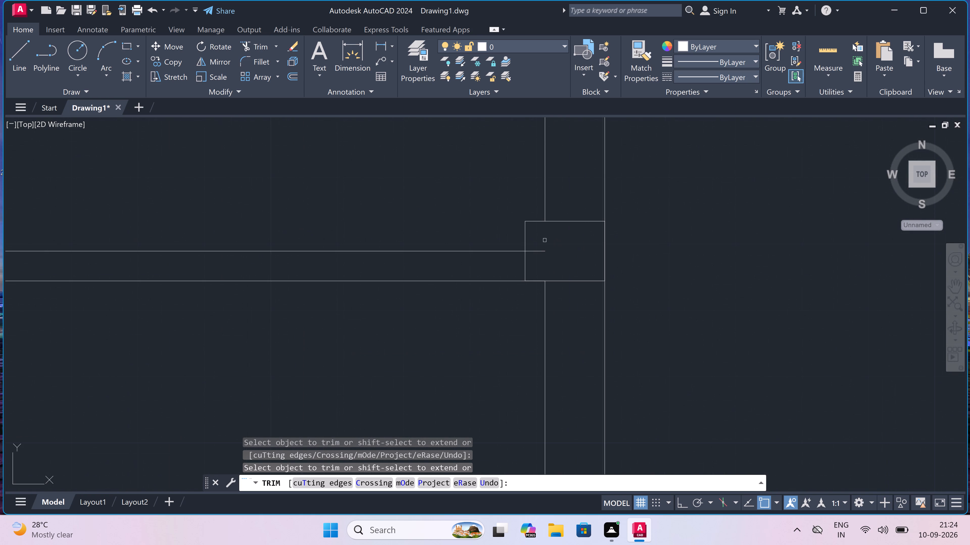
{"action": "left_click", "coordinate": [539, 251]}
Trim away all lines of the spare column outline above the upper-right wall corner and finish trimming.
{"action": "scroll", "coordinate": [539, 251], "scroll_direction": "down", "scroll_amount": 5}
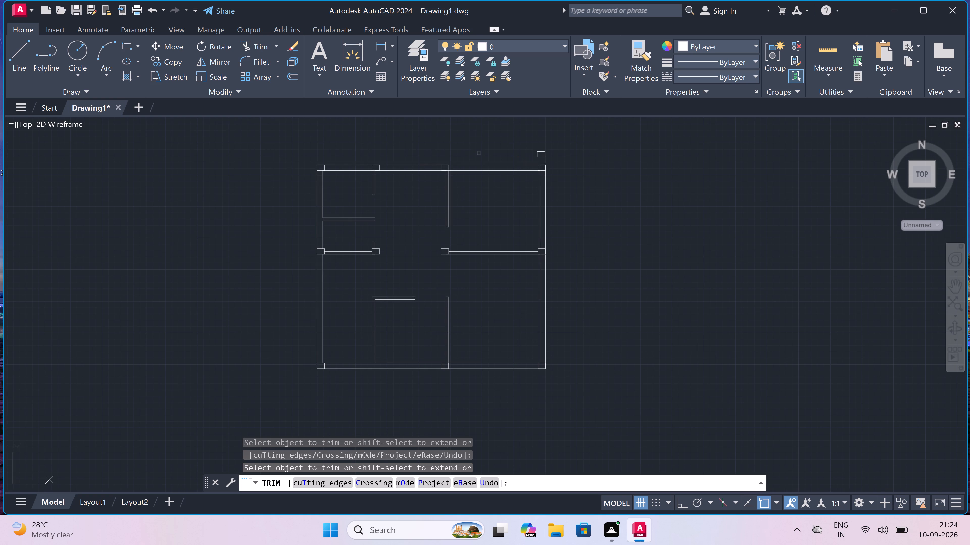
{"action": "scroll", "coordinate": [533, 149], "scroll_direction": "up", "scroll_amount": 5}
{"action": "left_click_drag", "start_coordinate": [545, 159], "coordinate": [551, 200]}
{"action": "left_click", "coordinate": [551, 242]}
{"action": "left_click", "coordinate": [552, 205]}
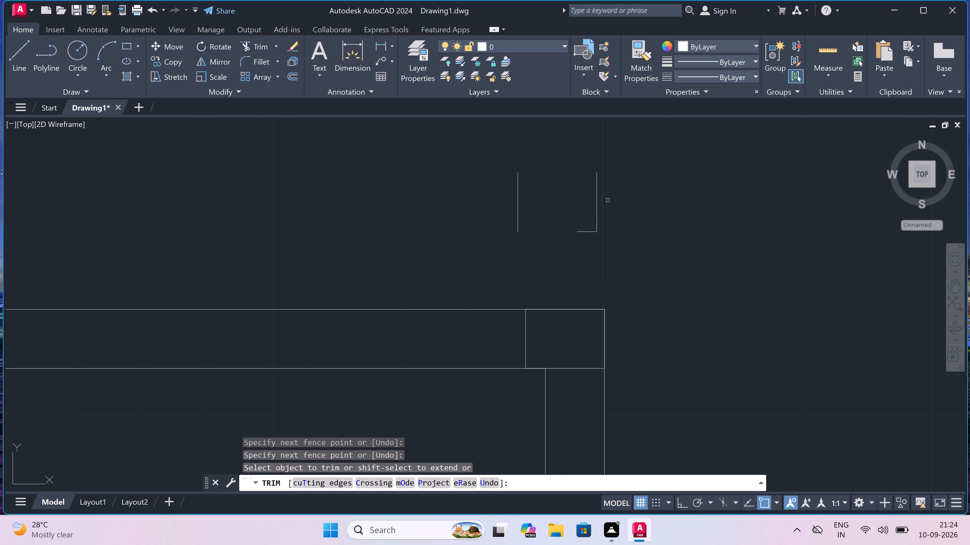
{"action": "left_click_drag", "start_coordinate": [626, 194], "coordinate": [597, 197]}
{"action": "left_click_drag", "start_coordinate": [495, 193], "coordinate": [499, 195]}
{"action": "left_click", "coordinate": [585, 234]}
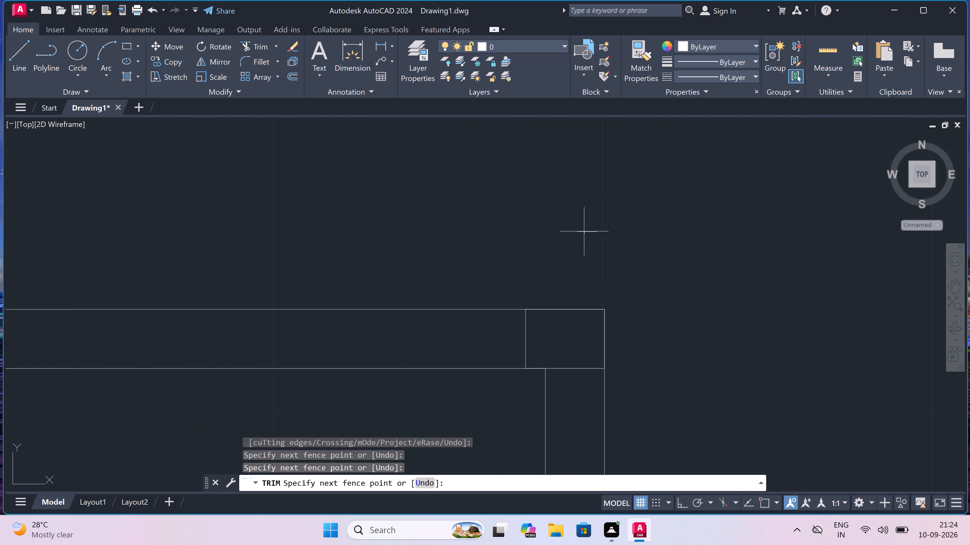
{"action": "left_click", "coordinate": [583, 226]}
{"action": "key", "text": "Escape"}
{"action": "scroll", "coordinate": [583, 226], "scroll_direction": "down", "scroll_amount": 1}
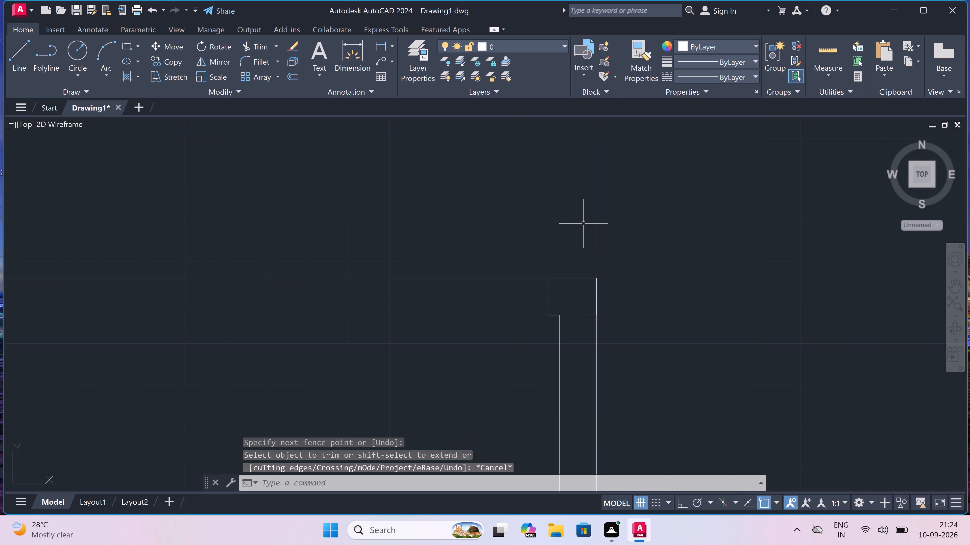
{"action": "left_click_drag", "start_coordinate": [583, 223], "coordinate": [577, 223]}
{"action": "scroll", "coordinate": [583, 222], "scroll_direction": "down", "scroll_amount": 4}
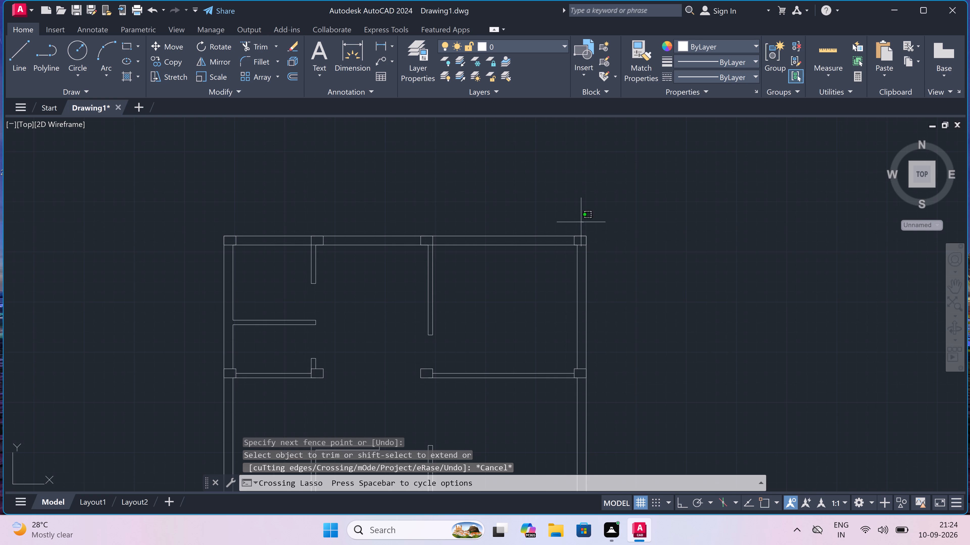
{"action": "key", "text": "Escape"}
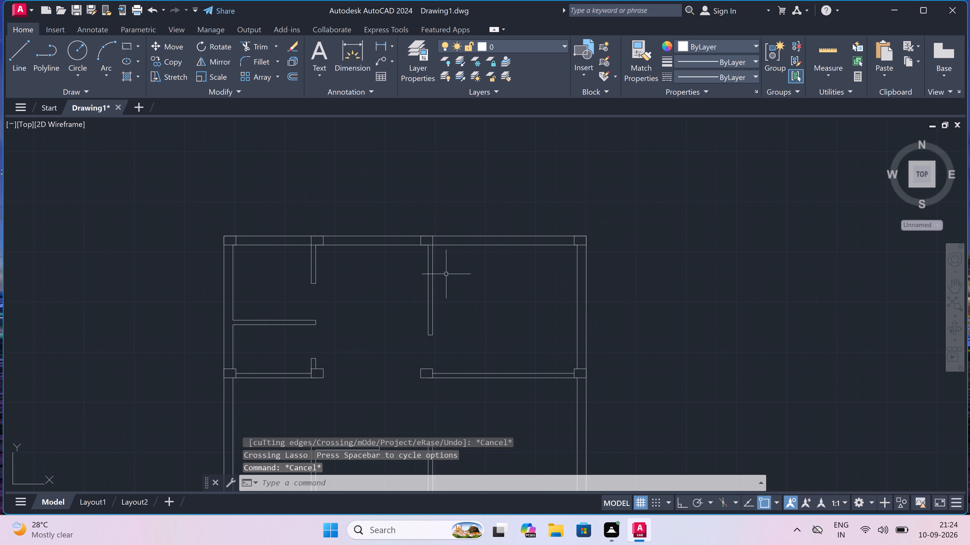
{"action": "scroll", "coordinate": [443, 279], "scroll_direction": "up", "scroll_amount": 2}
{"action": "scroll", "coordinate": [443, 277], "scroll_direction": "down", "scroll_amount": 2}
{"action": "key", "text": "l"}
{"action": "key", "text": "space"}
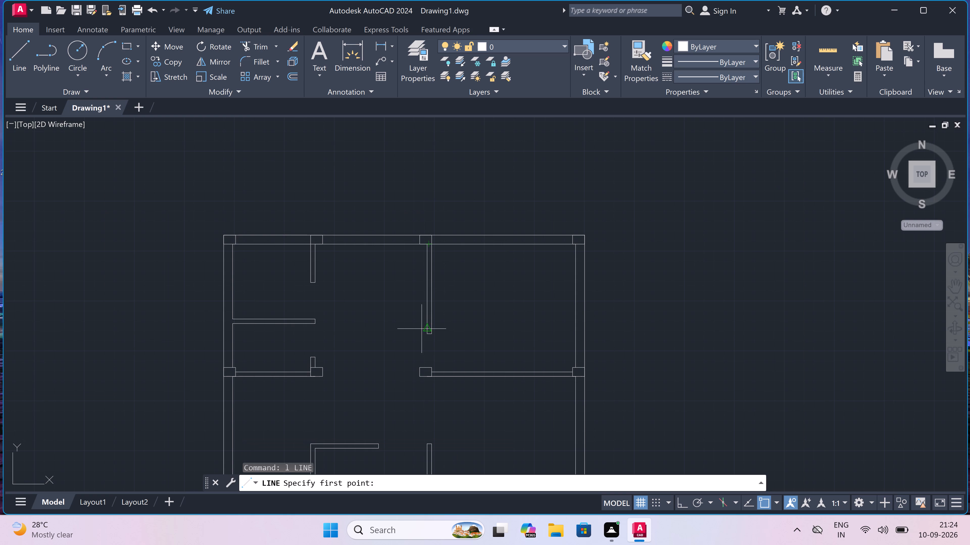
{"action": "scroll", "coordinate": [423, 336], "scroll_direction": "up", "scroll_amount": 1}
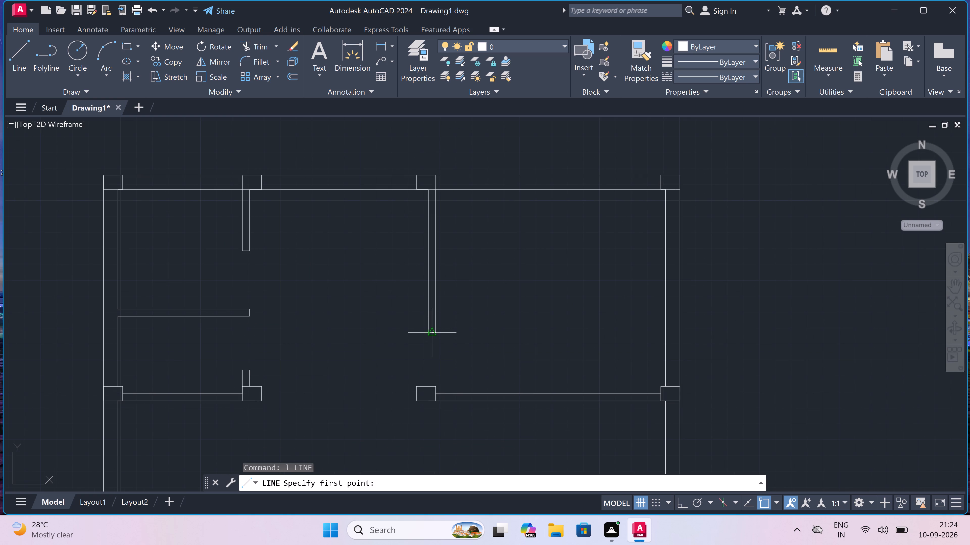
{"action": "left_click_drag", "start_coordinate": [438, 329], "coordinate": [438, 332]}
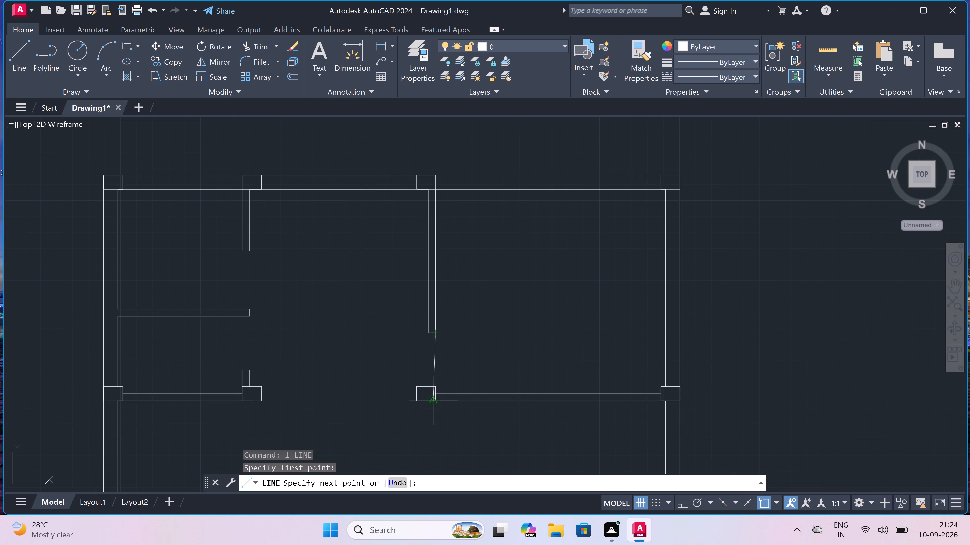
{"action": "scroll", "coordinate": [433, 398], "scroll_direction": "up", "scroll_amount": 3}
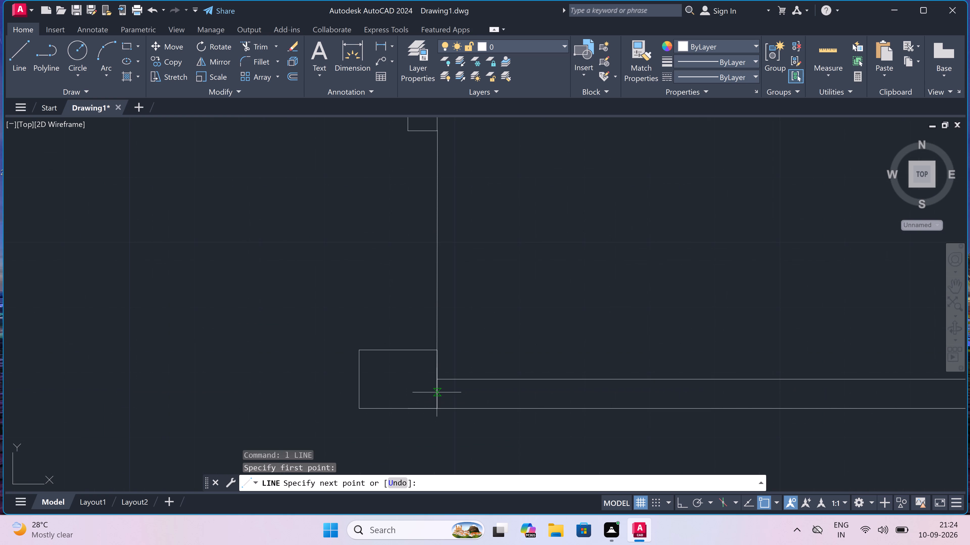
Turn on Ortho mode and cancel the unfinished line.
{"action": "key", "text": "F8"}
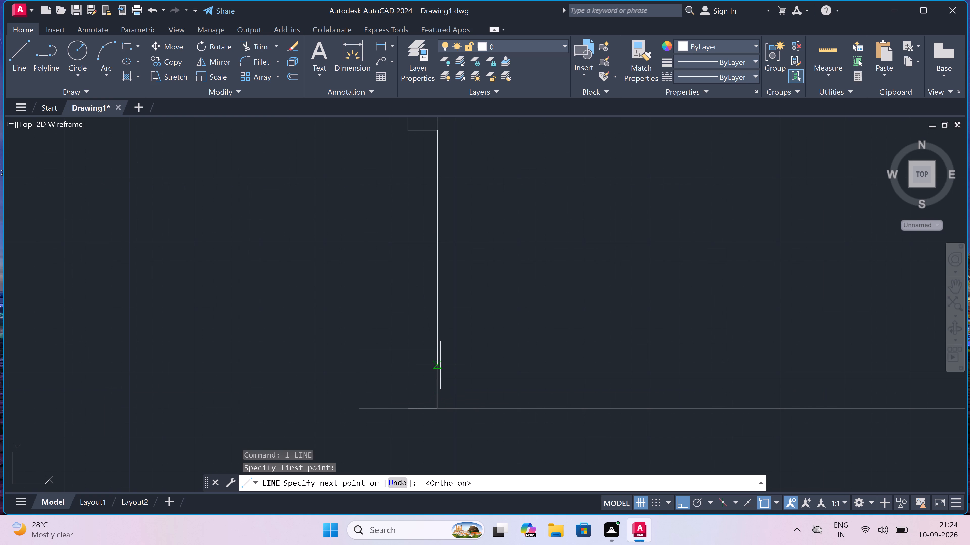
{"action": "key", "text": "Escape"}
{"action": "scroll", "coordinate": [448, 336], "scroll_direction": "down", "scroll_amount": 4}
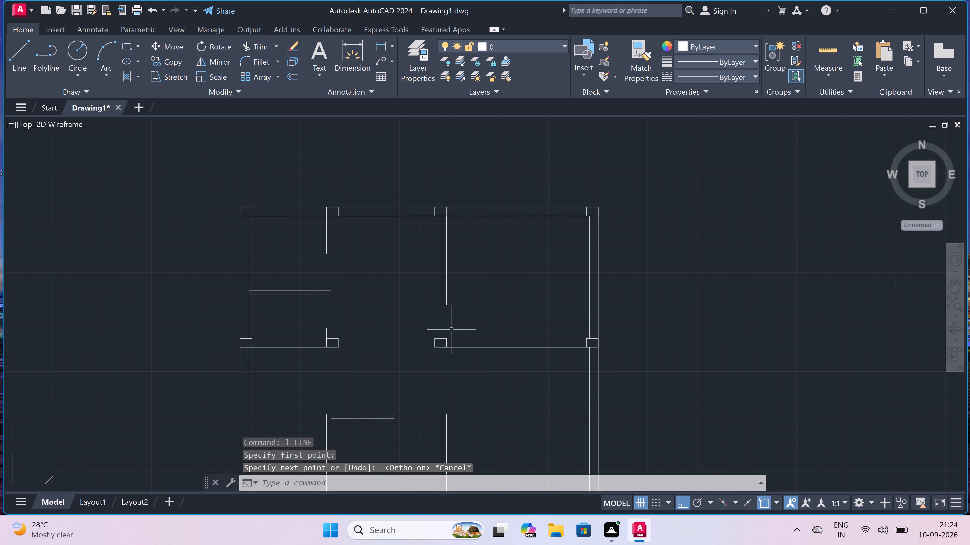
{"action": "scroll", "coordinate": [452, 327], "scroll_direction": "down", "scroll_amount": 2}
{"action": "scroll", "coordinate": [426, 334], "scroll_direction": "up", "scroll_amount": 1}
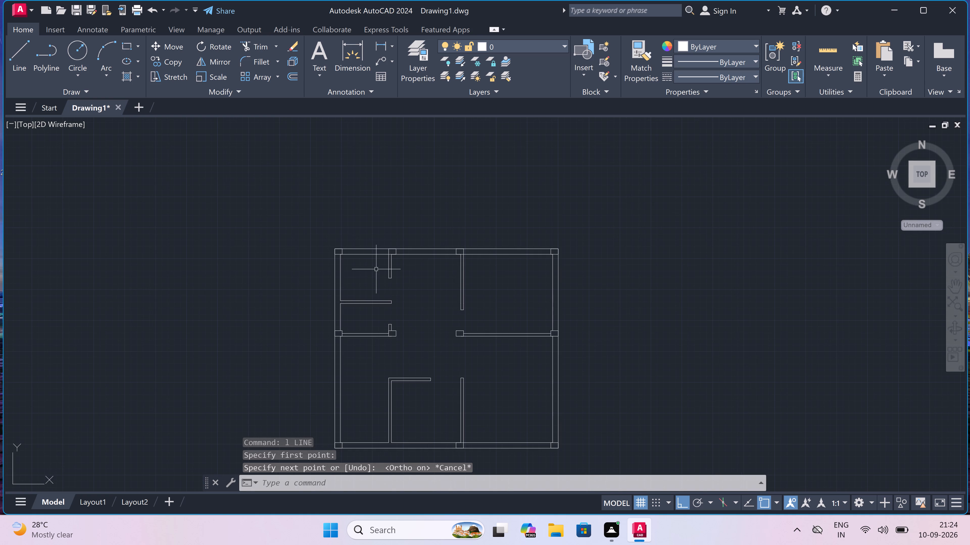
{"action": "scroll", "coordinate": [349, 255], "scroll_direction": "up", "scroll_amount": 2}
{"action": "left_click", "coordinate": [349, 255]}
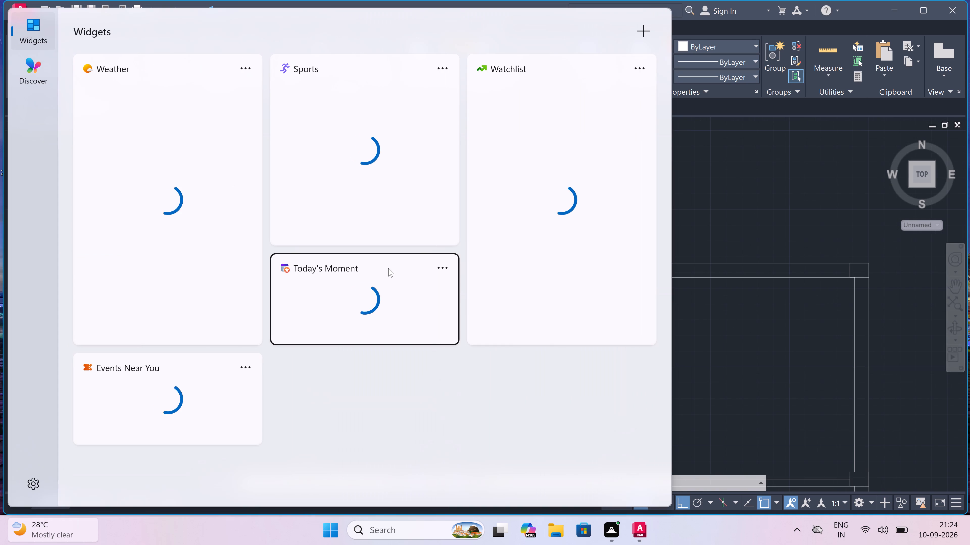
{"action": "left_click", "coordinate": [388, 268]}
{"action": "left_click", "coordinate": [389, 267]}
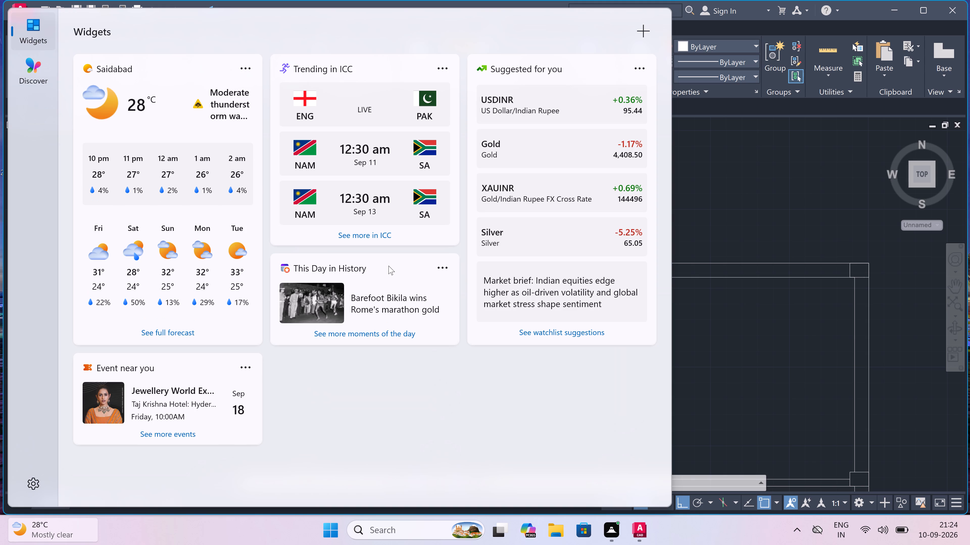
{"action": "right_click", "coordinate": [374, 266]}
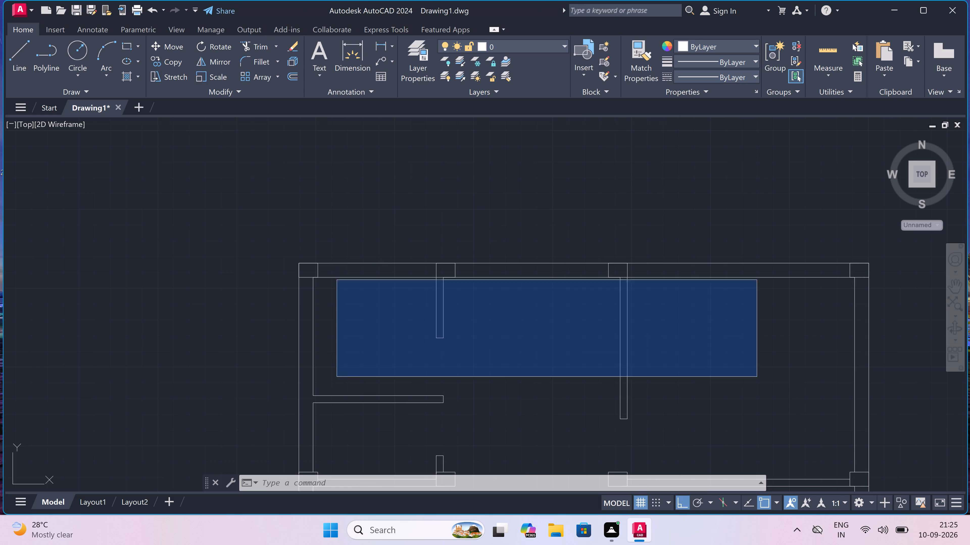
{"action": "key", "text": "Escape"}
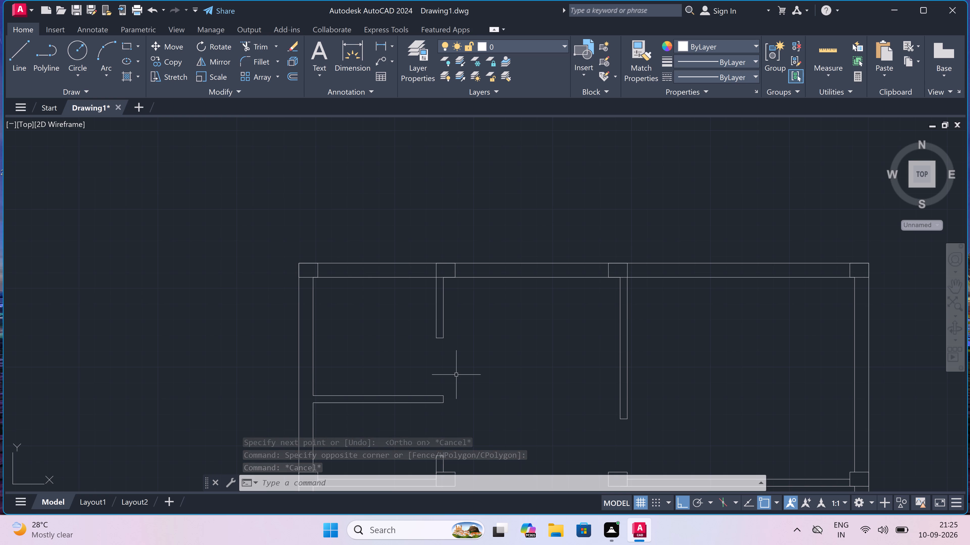
Draw a 2' window in the top outer wall beside the upper-left corner column, with a centre line and end lines across the wall.
{"action": "scroll", "coordinate": [326, 278], "scroll_direction": "up", "scroll_amount": 1}
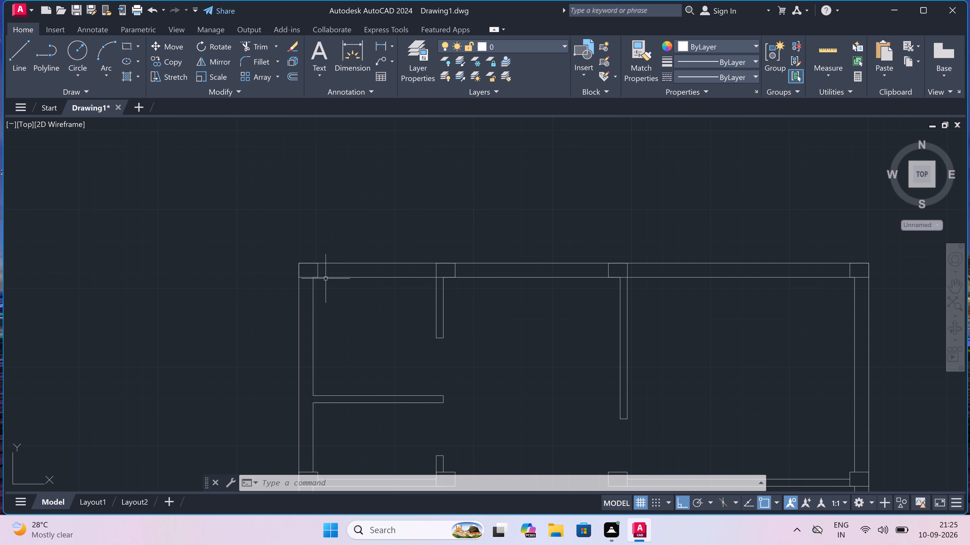
{"action": "scroll", "coordinate": [326, 278], "scroll_direction": "up", "scroll_amount": 1}
{"action": "type", "text": "l"}
{"action": "key", "text": "space"}
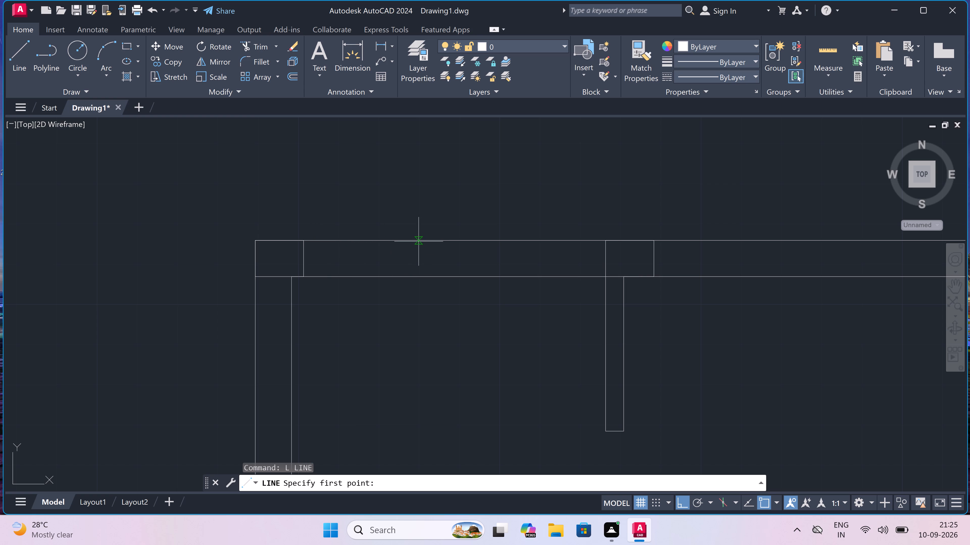
{"action": "left_click", "coordinate": [318, 242]}
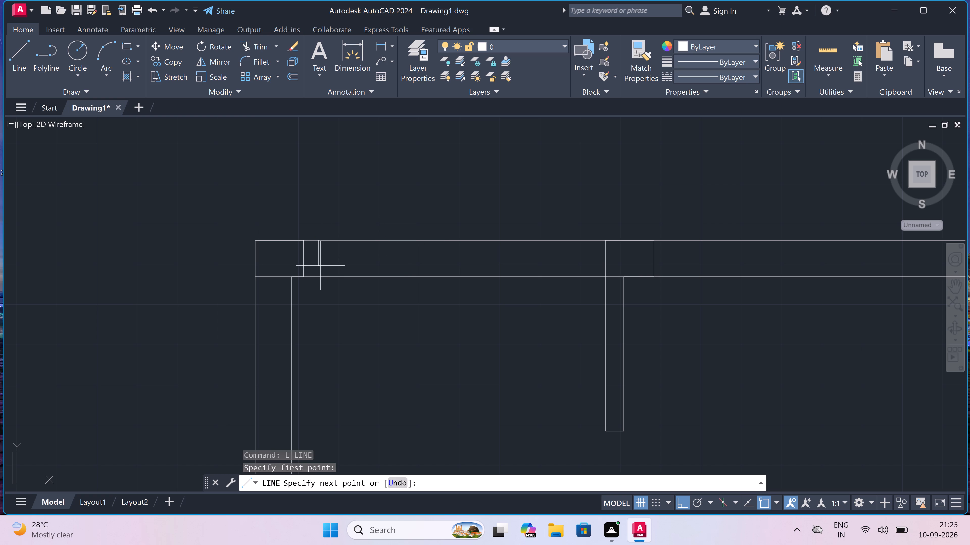
{"action": "left_click", "coordinate": [320, 275]}
{"action": "left_click_drag", "start_coordinate": [321, 255], "coordinate": [362, 258]}
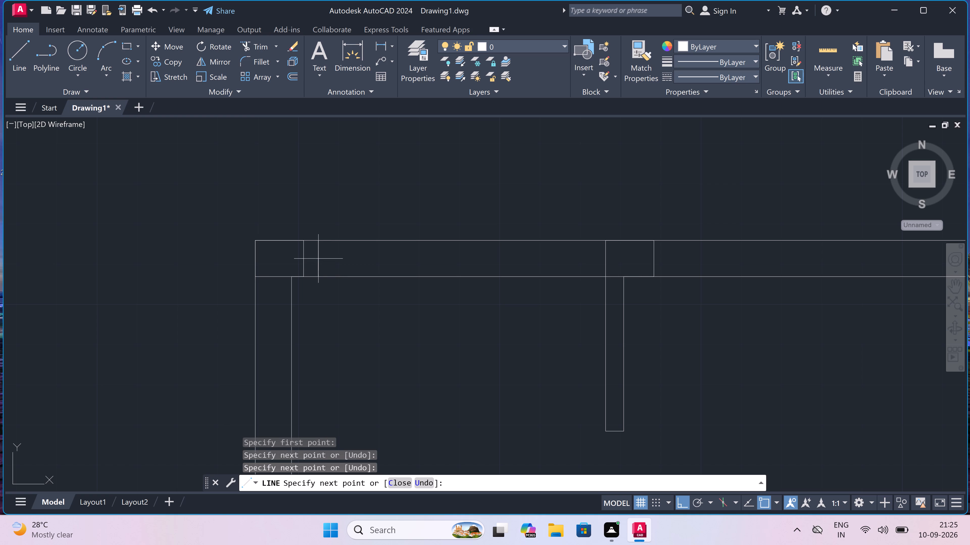
{"action": "type", "text": "2'"}
{"action": "key", "text": "space"}
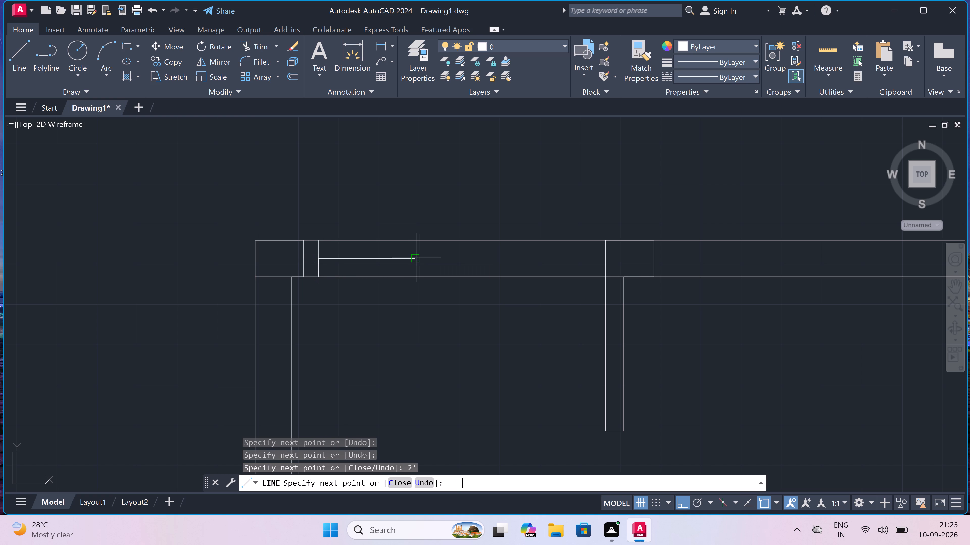
{"action": "left_click", "coordinate": [414, 241]}
{"action": "left_click_drag", "start_coordinate": [414, 277], "coordinate": [416, 279]}
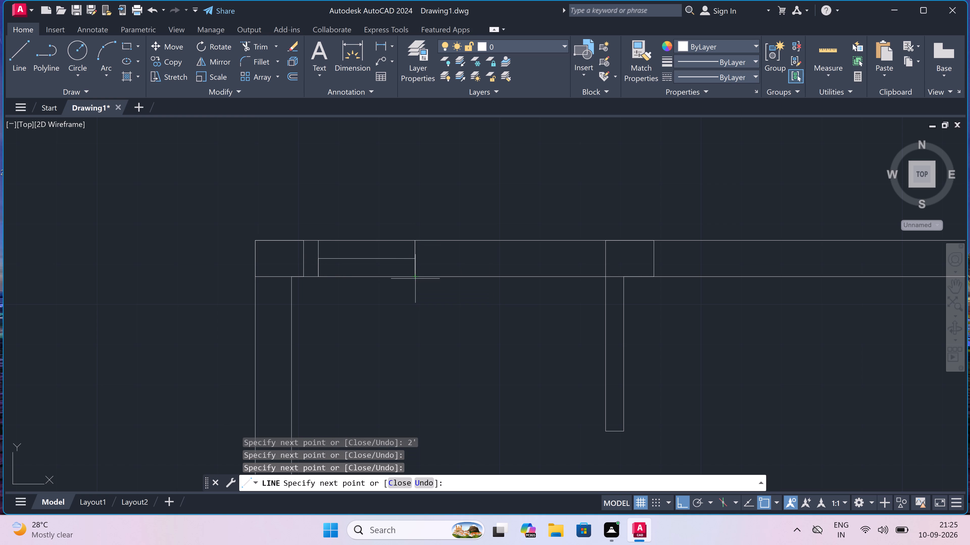
{"action": "key", "text": "Escape"}
Draw a window end line across the top outer wall between the two inner columns and start the centre line at its midpoint.
{"action": "scroll", "coordinate": [412, 279], "scroll_direction": "down", "scroll_amount": 3}
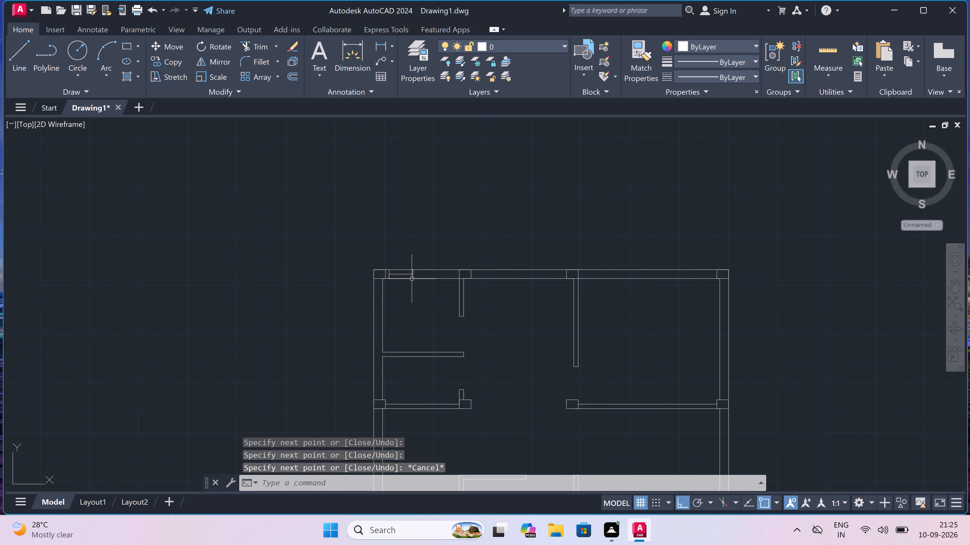
{"action": "scroll", "coordinate": [520, 276], "scroll_direction": "up", "scroll_amount": 3}
{"action": "key", "text": "space"}
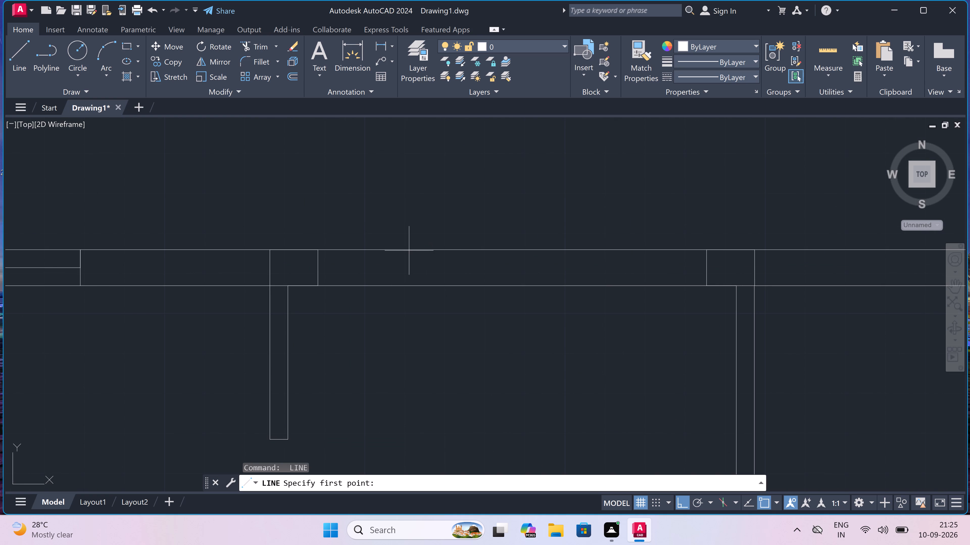
{"action": "left_click_drag", "start_coordinate": [403, 251], "coordinate": [403, 253]}
{"action": "left_click", "coordinate": [405, 287]}
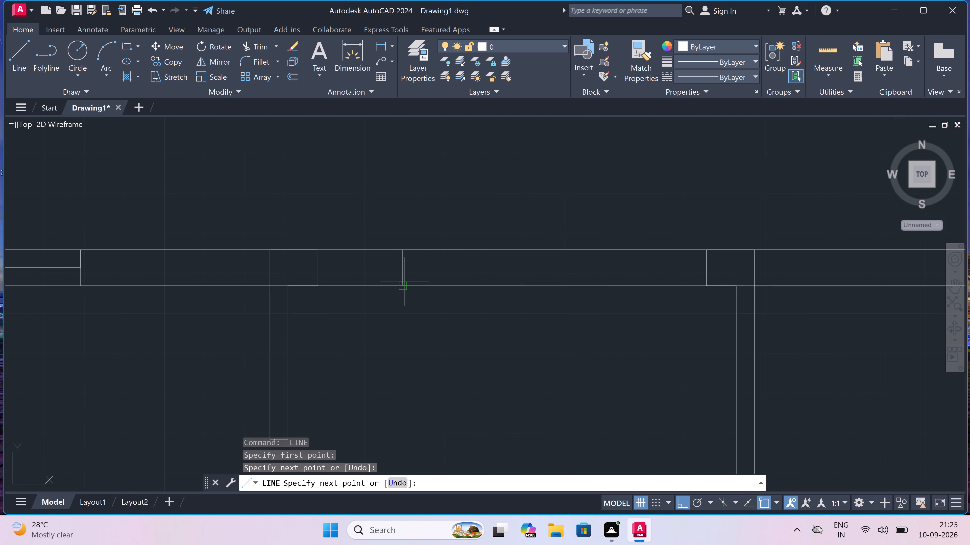
{"action": "left_click_drag", "start_coordinate": [405, 266], "coordinate": [428, 270]}
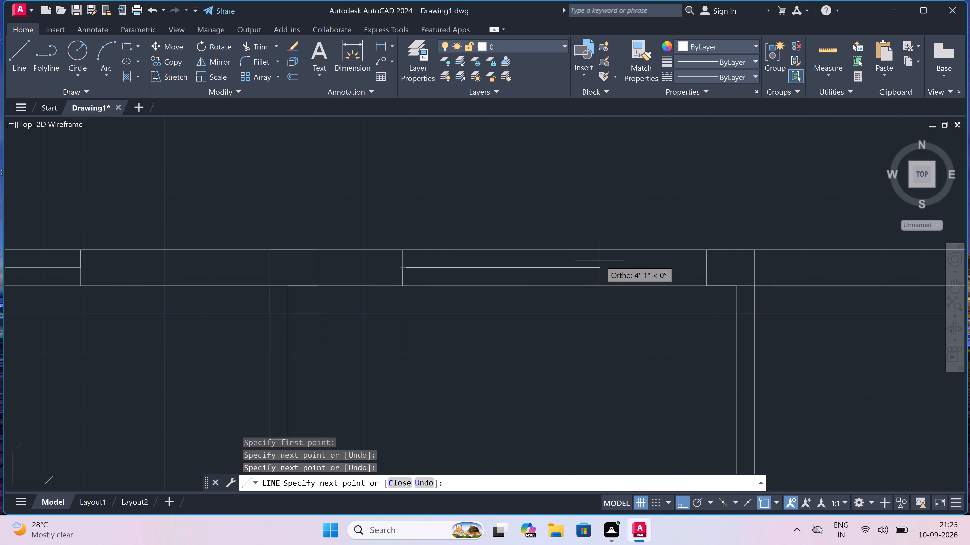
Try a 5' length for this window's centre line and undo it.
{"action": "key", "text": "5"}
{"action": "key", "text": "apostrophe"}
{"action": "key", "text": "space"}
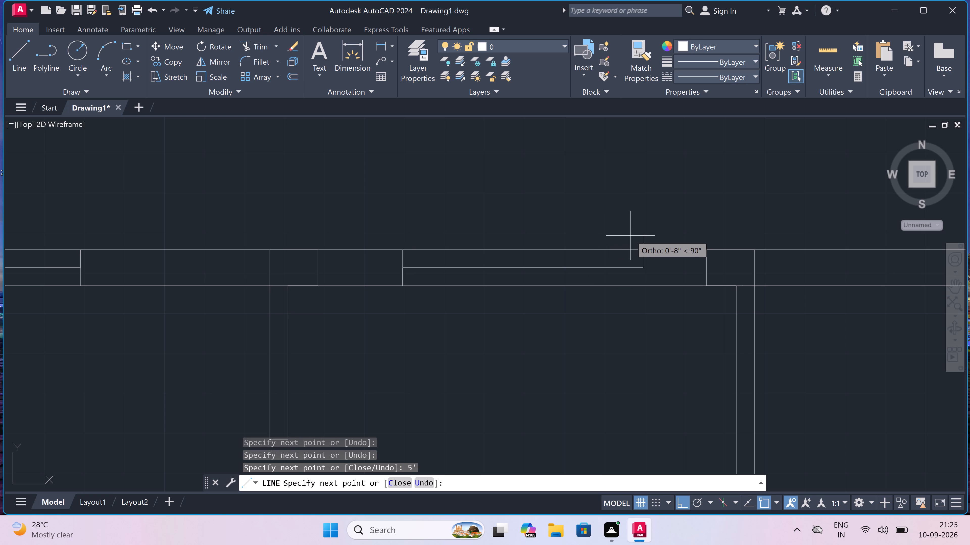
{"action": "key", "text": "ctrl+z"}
Make the window's centre line 4' long and close it with a second end line across the wall.
{"action": "type", "text": "4'"}
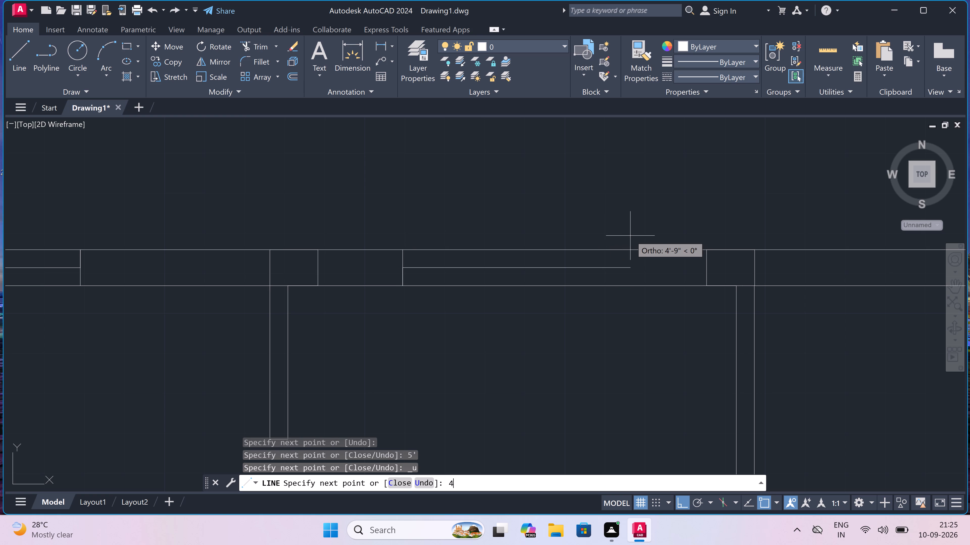
{"action": "key", "text": "space"}
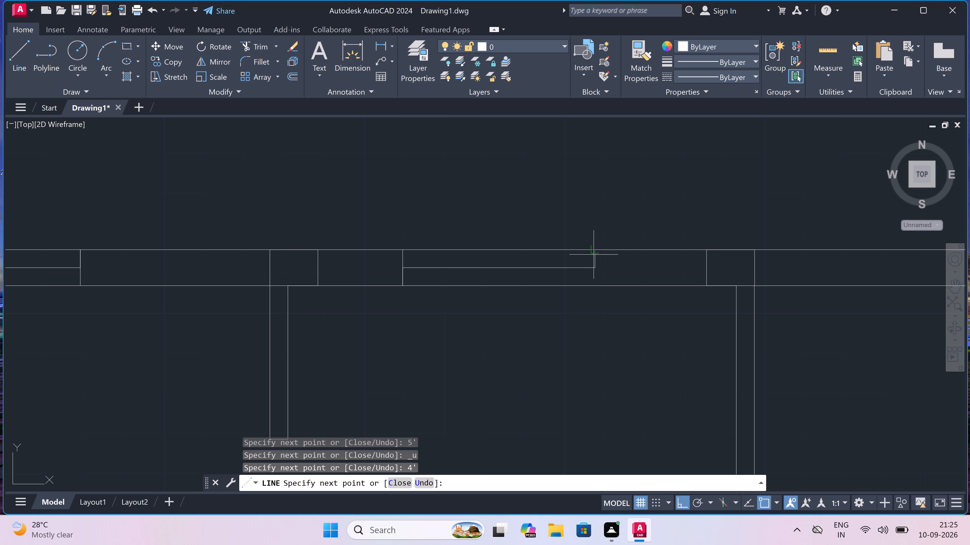
{"action": "left_click", "coordinate": [594, 251]}
{"action": "left_click", "coordinate": [593, 287]}
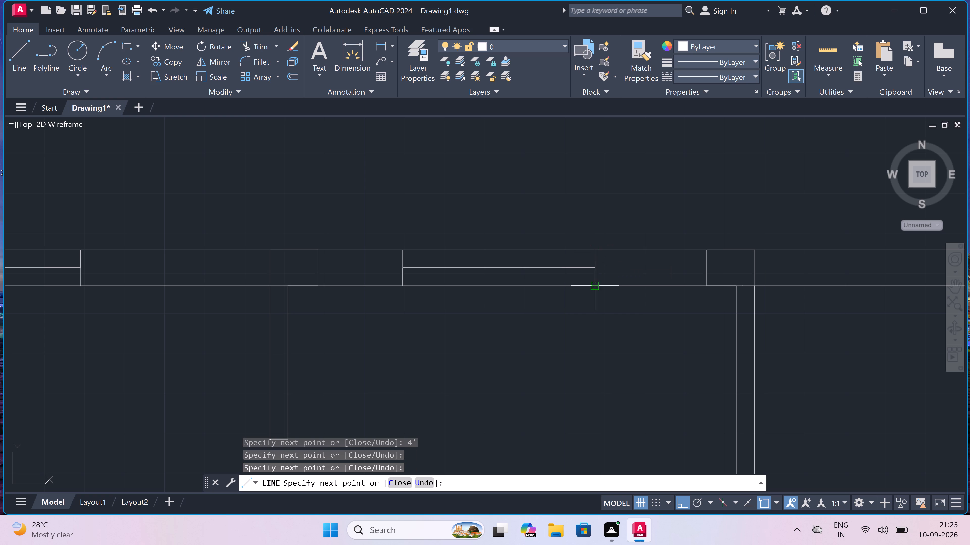
{"action": "key", "text": "Escape"}
Draw a 4' window in the top outer wall before the upper-right corner column, with a centre line and end lines across the wall.
{"action": "scroll", "coordinate": [533, 273], "scroll_direction": "down", "scroll_amount": 5}
{"action": "scroll", "coordinate": [591, 275], "scroll_direction": "up", "scroll_amount": 2}
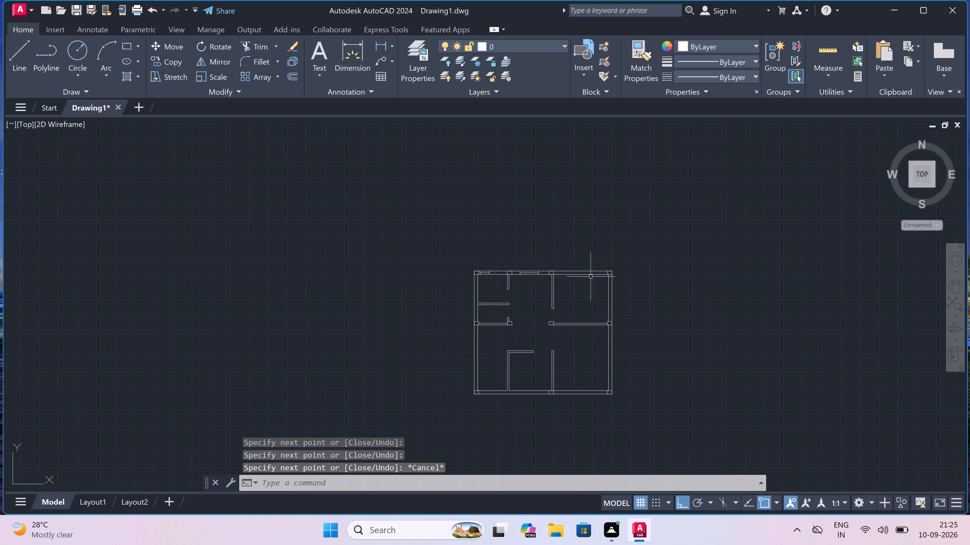
{"action": "scroll", "coordinate": [590, 272], "scroll_direction": "up", "scroll_amount": 1}
{"action": "scroll", "coordinate": [570, 256], "scroll_direction": "up", "scroll_amount": 2}
{"action": "key", "text": "space"}
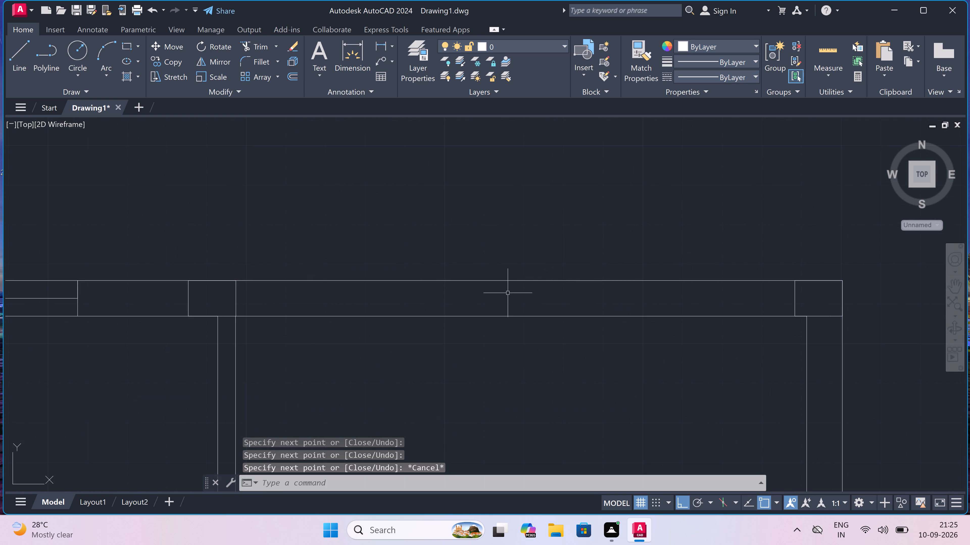
{"action": "left_click", "coordinate": [414, 281]}
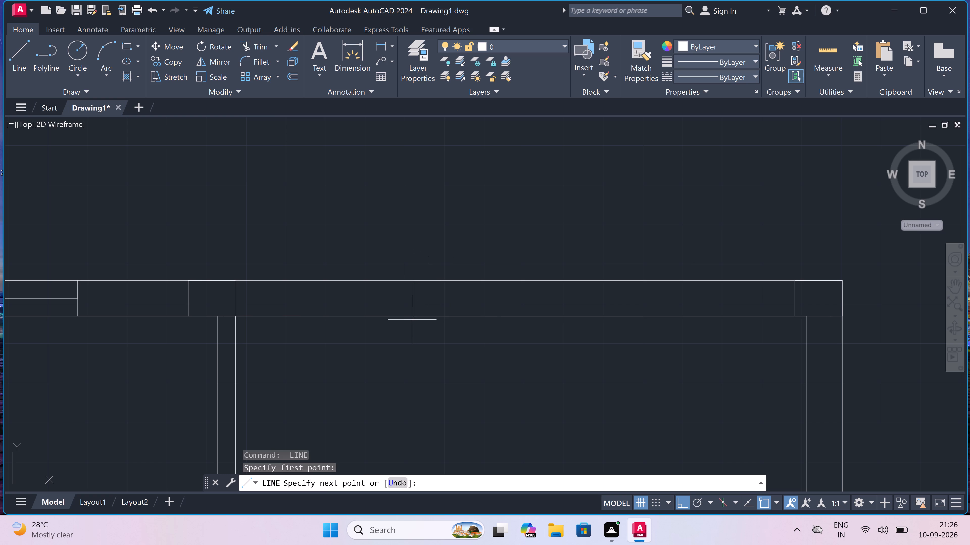
{"action": "left_click", "coordinate": [415, 314]}
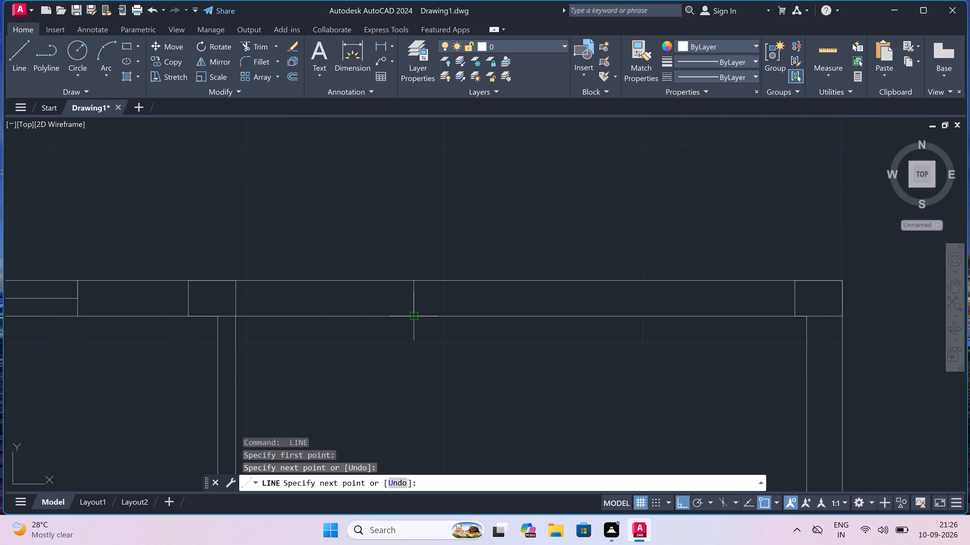
{"action": "left_click_drag", "start_coordinate": [416, 300], "coordinate": [445, 300]}
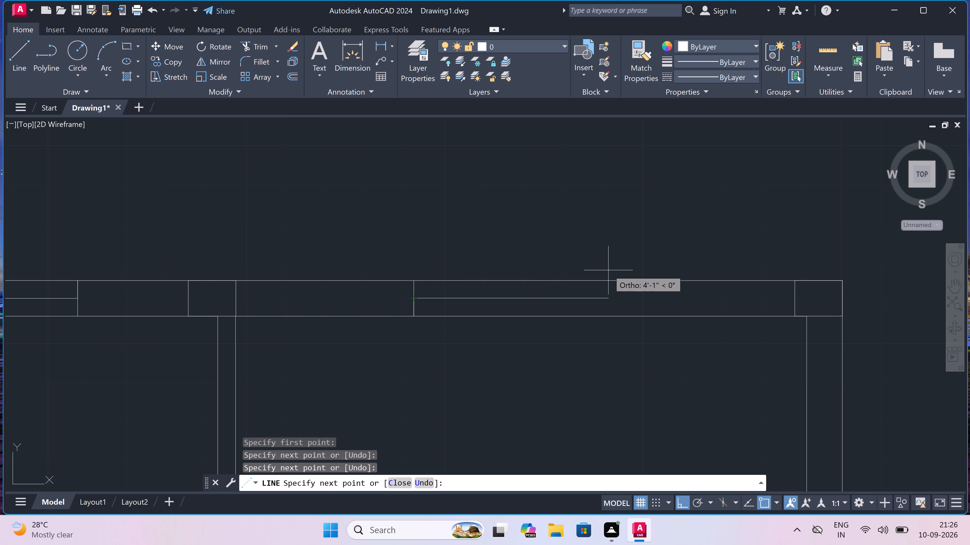
{"action": "type", "text": "4'"}
{"action": "key", "text": "space"}
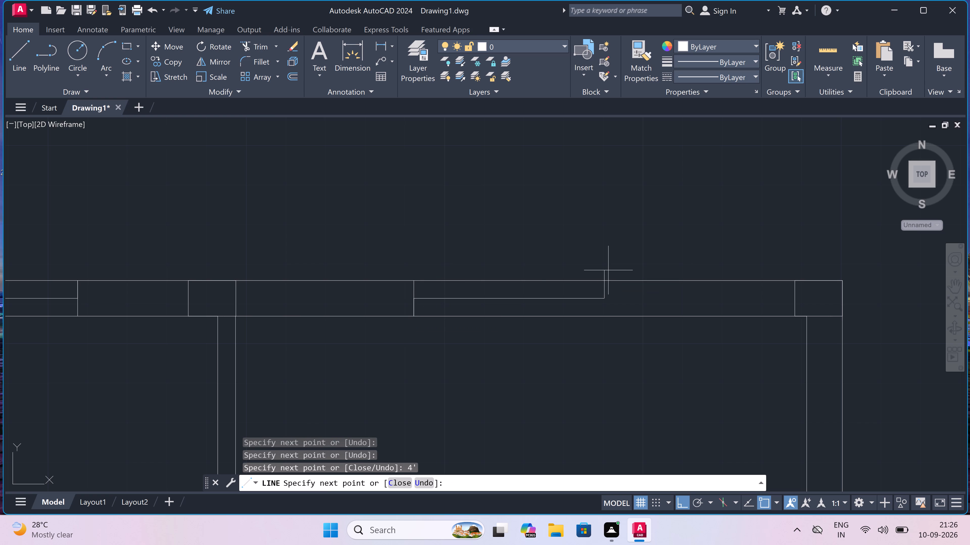
{"action": "left_click", "coordinate": [605, 278]}
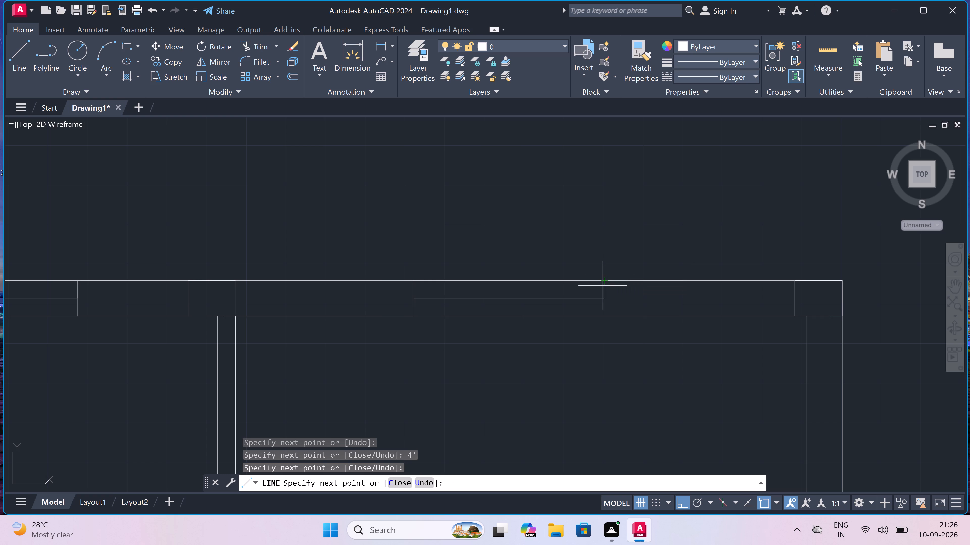
{"action": "left_click", "coordinate": [602, 319]}
{"action": "key", "text": "Escape"}
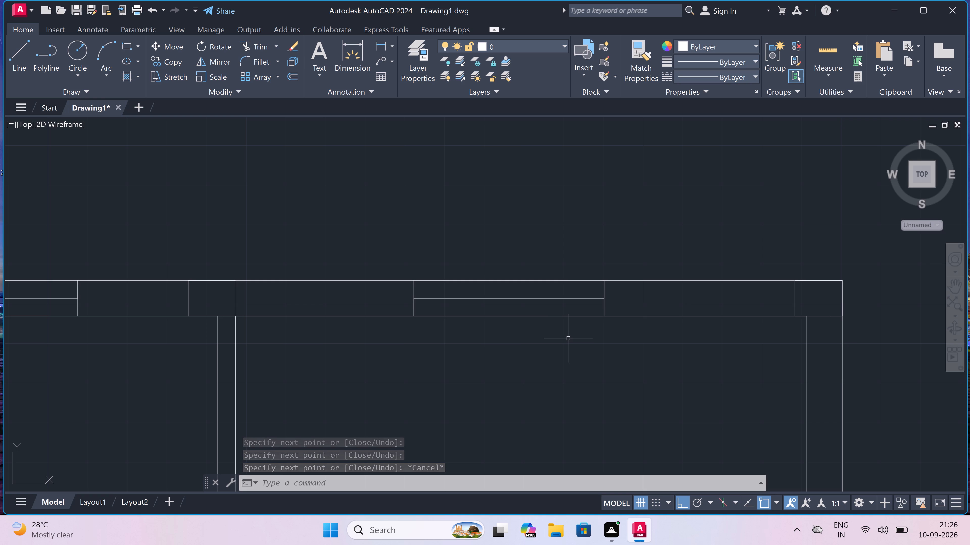
Draw a window end line across the bottom outer wall, between the L-shaped partition and the middle column.
{"action": "scroll", "coordinate": [568, 338], "scroll_direction": "down", "scroll_amount": 2}
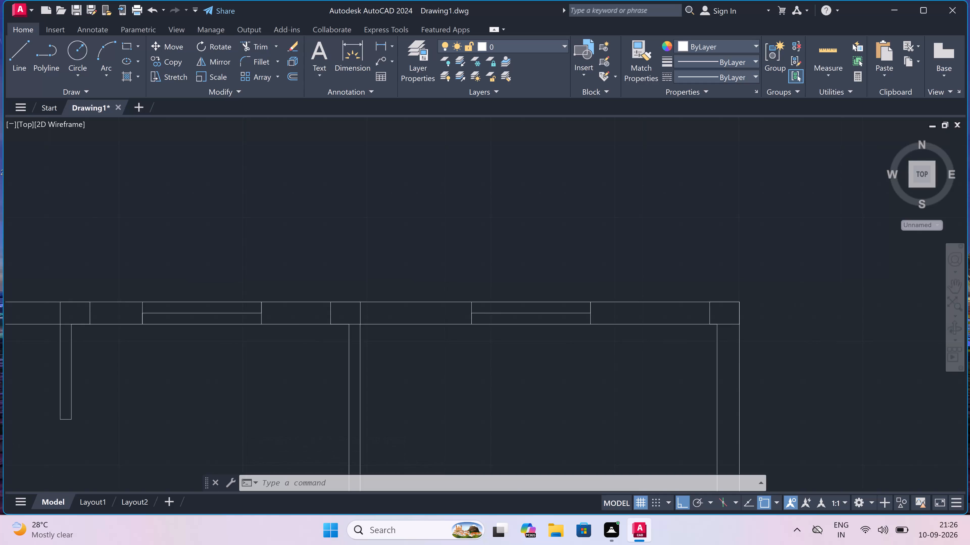
{"action": "scroll", "coordinate": [568, 338], "scroll_direction": "down", "scroll_amount": 4}
{"action": "scroll", "coordinate": [565, 408], "scroll_direction": "up", "scroll_amount": 4}
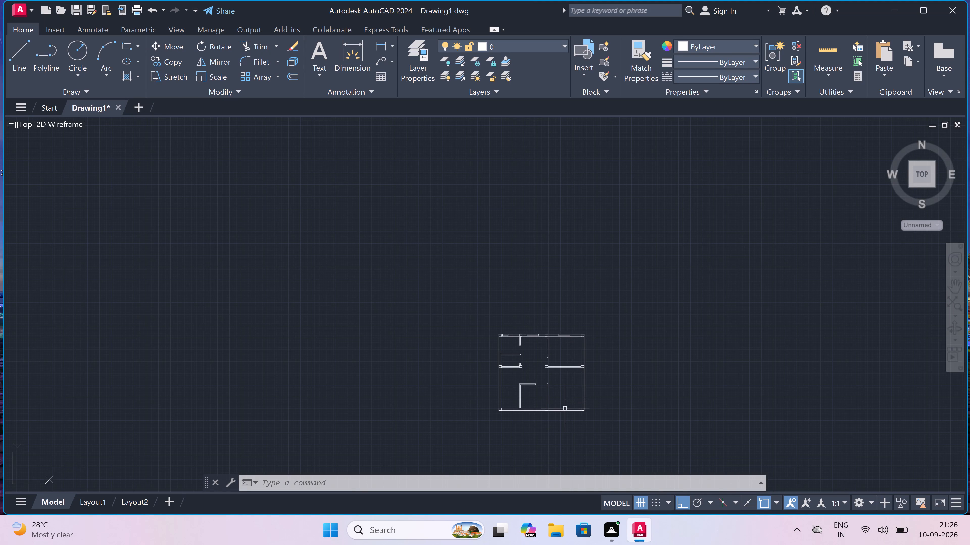
{"action": "scroll", "coordinate": [564, 410], "scroll_direction": "up", "scroll_amount": 1}
{"action": "key", "text": "space"}
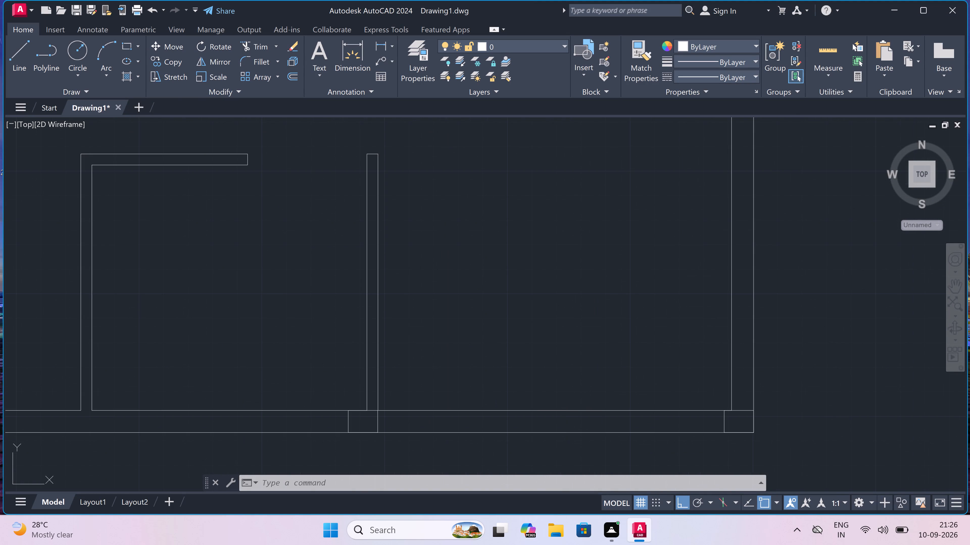
{"action": "scroll", "coordinate": [563, 398], "scroll_direction": "down", "scroll_amount": 2}
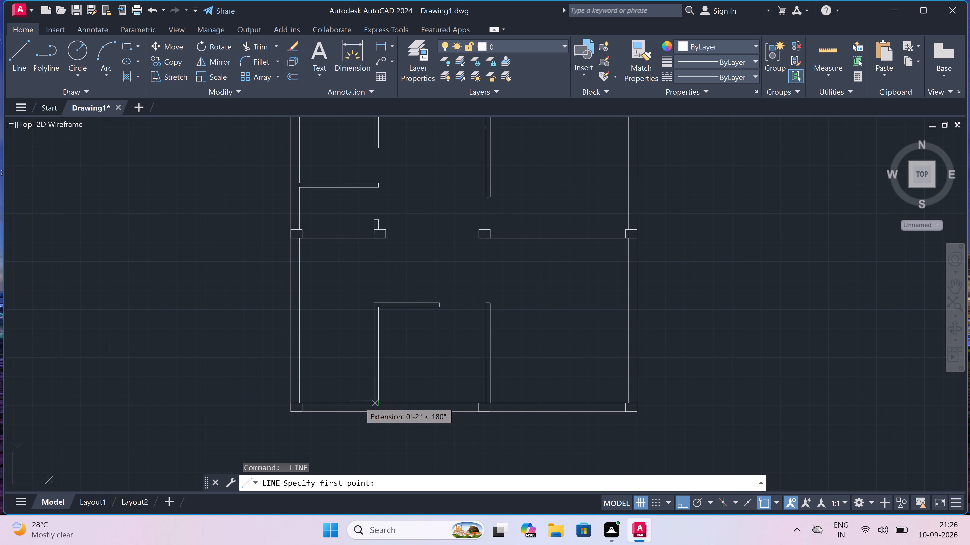
{"action": "scroll", "coordinate": [411, 407], "scroll_direction": "up", "scroll_amount": 3}
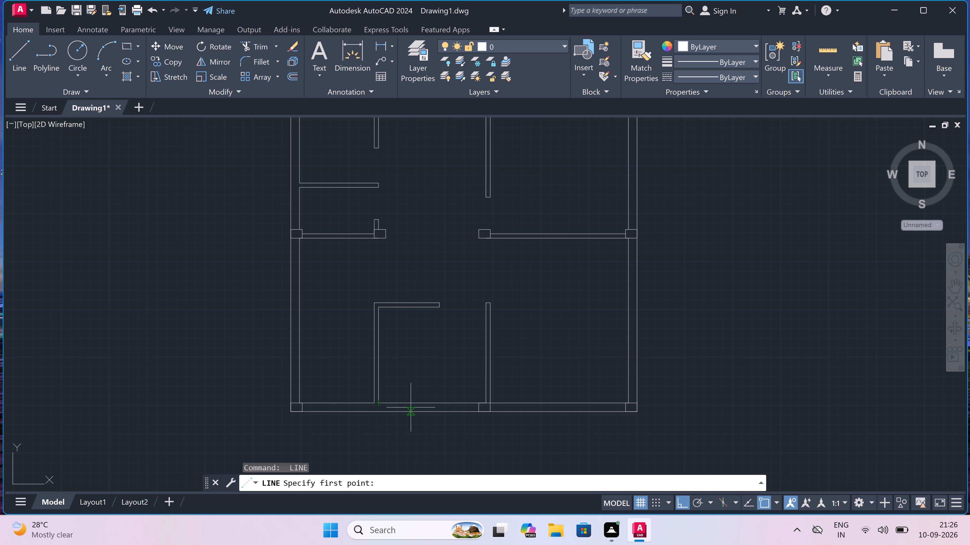
{"action": "left_click", "coordinate": [405, 391]}
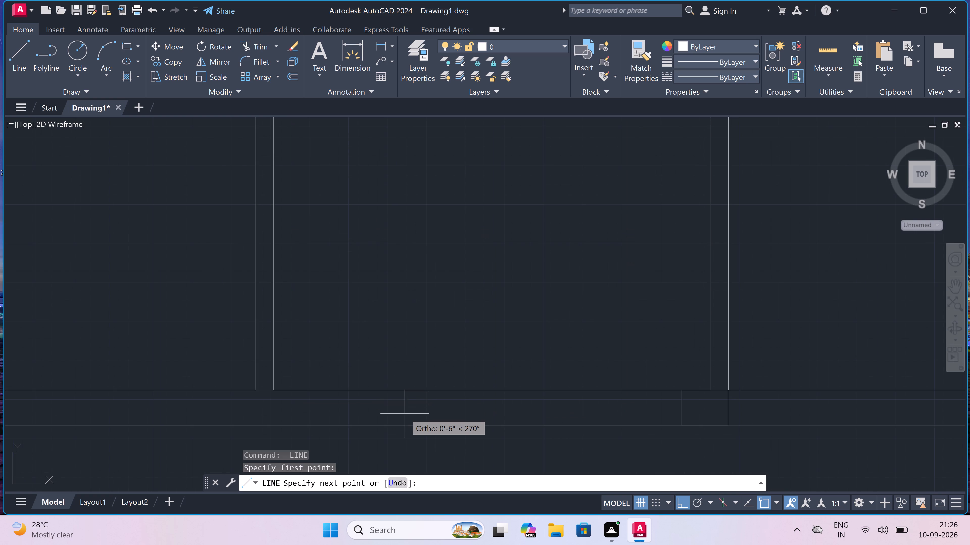
{"action": "left_click", "coordinate": [406, 426]}
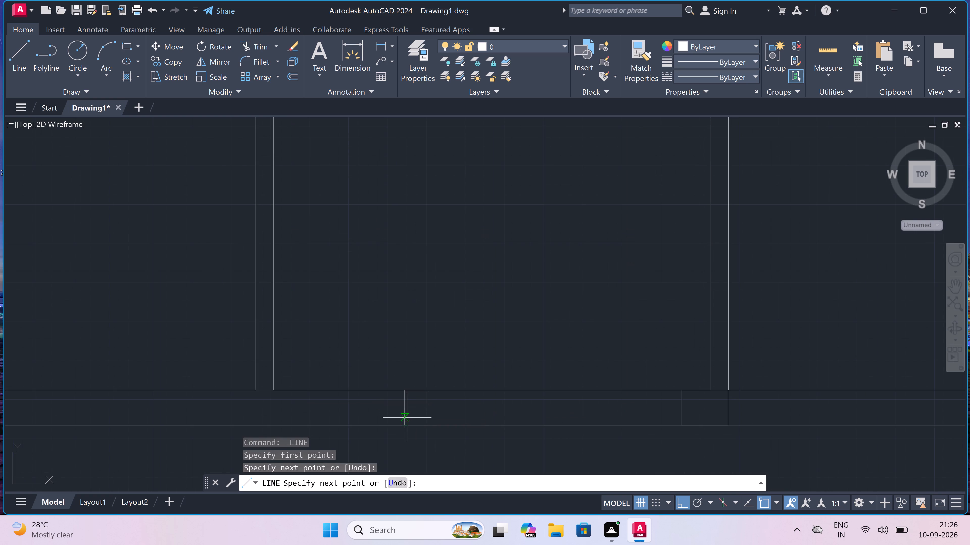
Complete the bottom-wall window with a 3' centre line from the end line's midpoint and a second end line across the wall.
{"action": "left_click", "coordinate": [405, 404]}
{"action": "left_click", "coordinate": [408, 404]}
{"action": "key", "text": "3"}
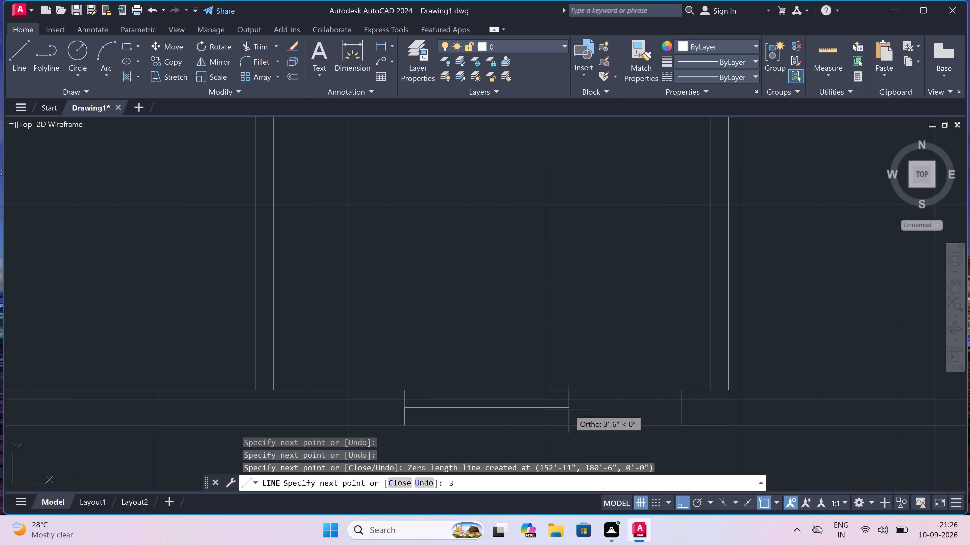
{"action": "type", "text": "'"}
{"action": "key", "text": "space"}
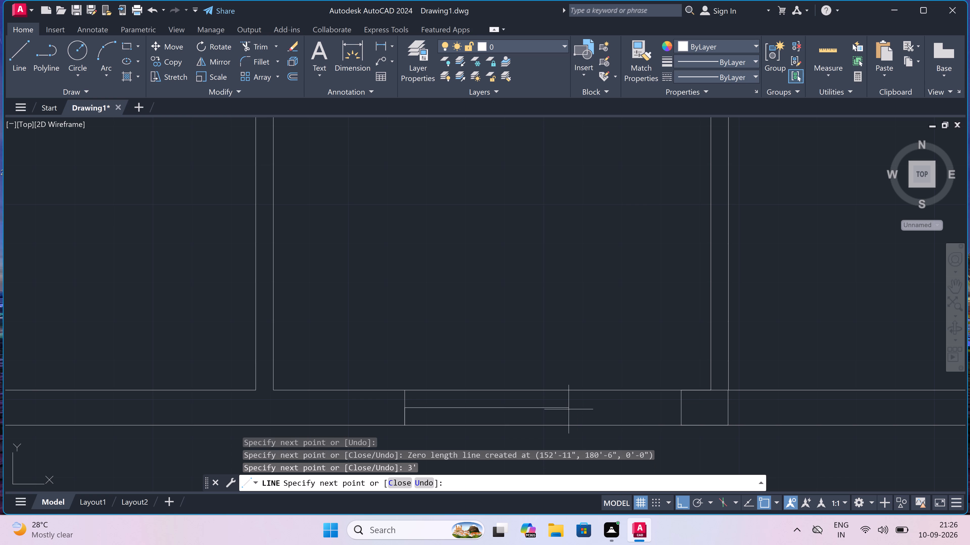
{"action": "left_click", "coordinate": [567, 392]}
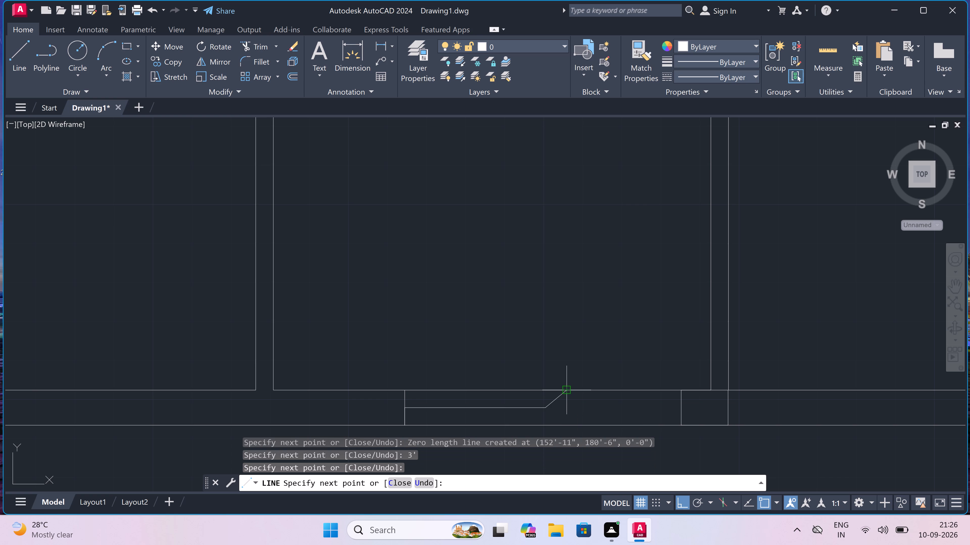
{"action": "key", "text": "ctrl+z"}
{"action": "left_click", "coordinate": [547, 390]}
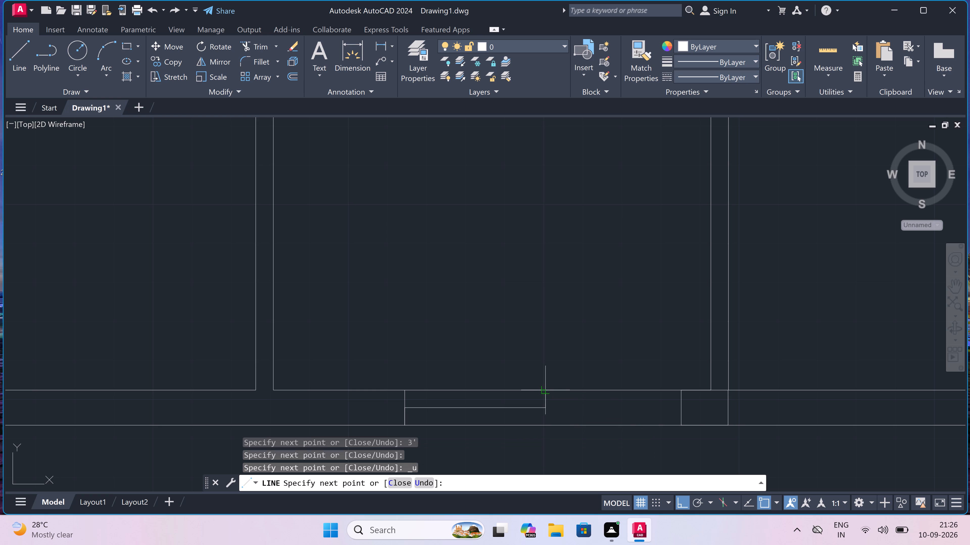
{"action": "left_click", "coordinate": [543, 425]}
{"action": "key", "text": "Escape"}
Copy the lower-left corner column along the bottom outer wall, aligning its lower-right corner with the right face of the L-shaped partition.
{"action": "scroll", "coordinate": [453, 416], "scroll_direction": "down", "scroll_amount": 4}
{"action": "scroll", "coordinate": [355, 415], "scroll_direction": "up", "scroll_amount": 2}
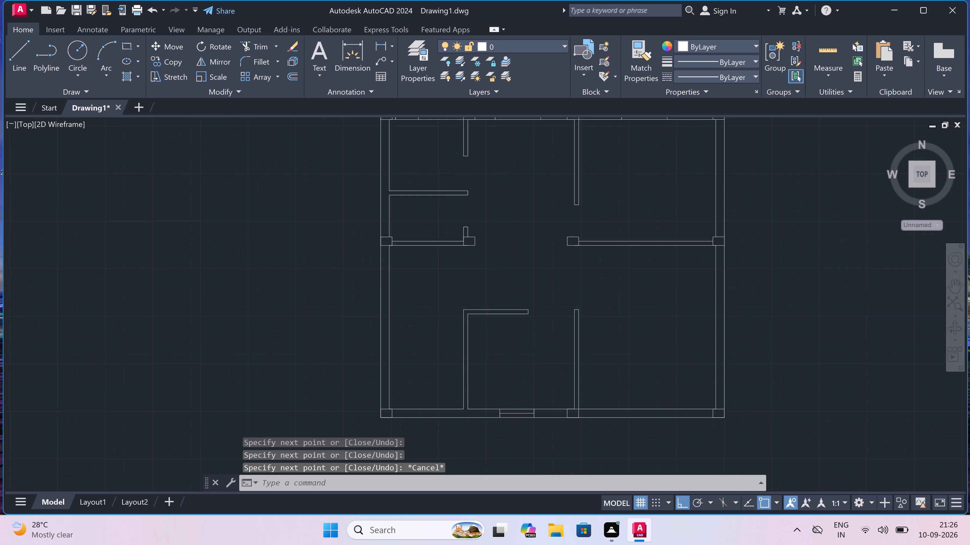
{"action": "scroll", "coordinate": [408, 414], "scroll_direction": "up", "scroll_amount": 3}
{"action": "left_click", "coordinate": [424, 411]}
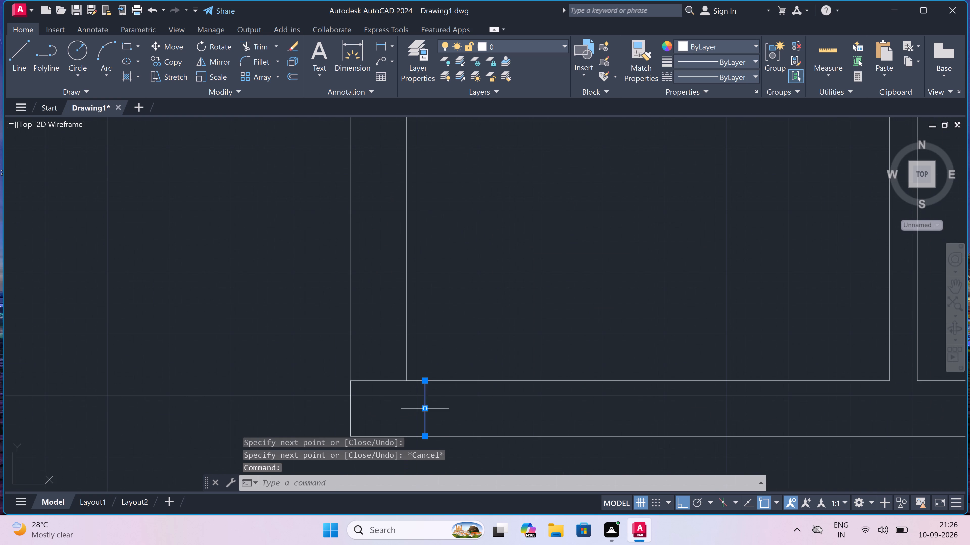
{"action": "left_click", "coordinate": [389, 383]}
{"action": "left_click", "coordinate": [380, 375]}
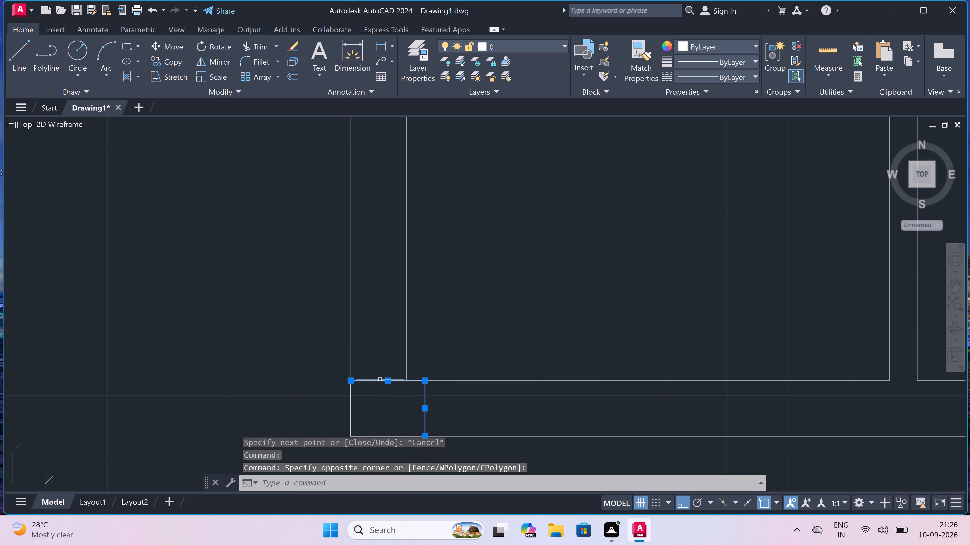
{"action": "left_click", "coordinate": [352, 405]}
{"action": "scroll", "coordinate": [354, 403], "scroll_direction": "down", "scroll_amount": 2}
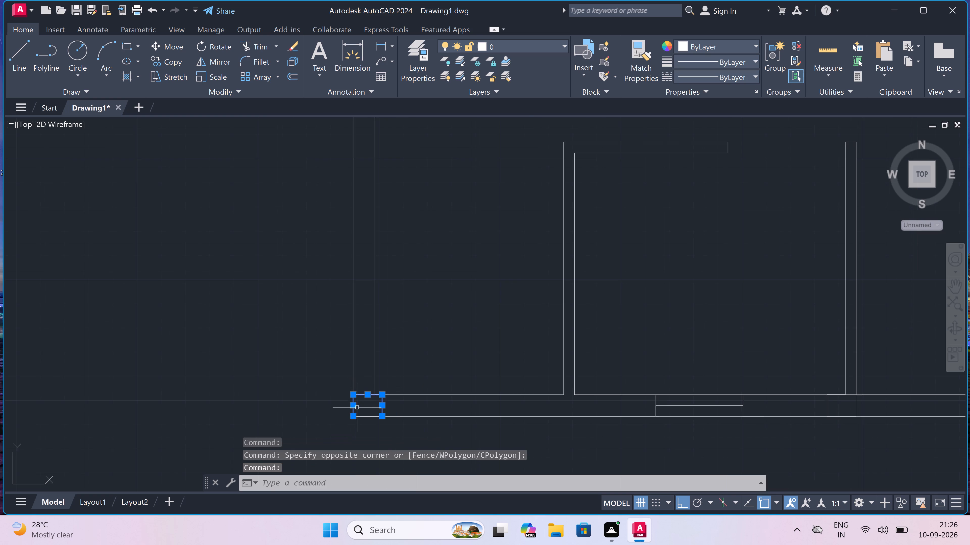
{"action": "scroll", "coordinate": [363, 415], "scroll_direction": "up", "scroll_amount": 3}
{"action": "left_click", "coordinate": [367, 423]}
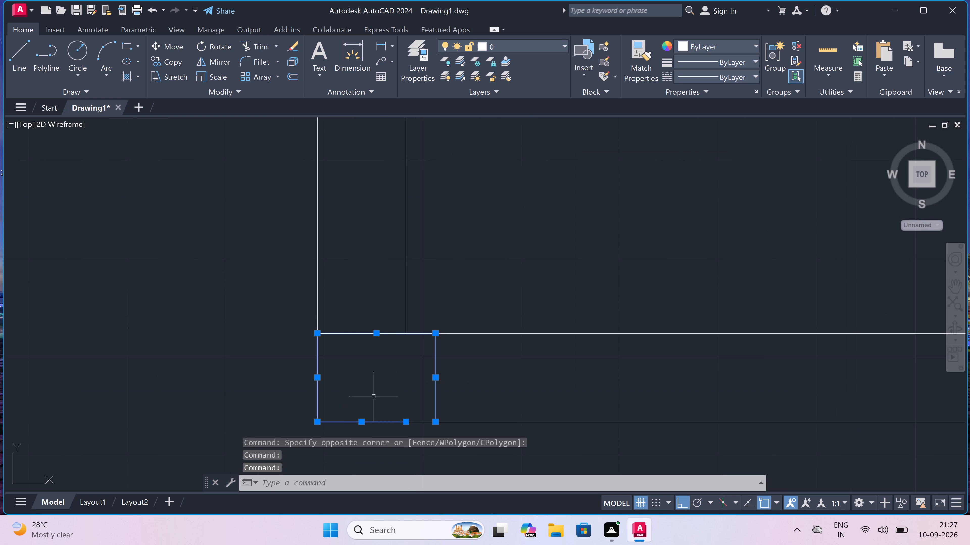
{"action": "scroll", "coordinate": [416, 395], "scroll_direction": "up", "scroll_amount": 3}
{"action": "scroll", "coordinate": [415, 402], "scroll_direction": "down", "scroll_amount": 4}
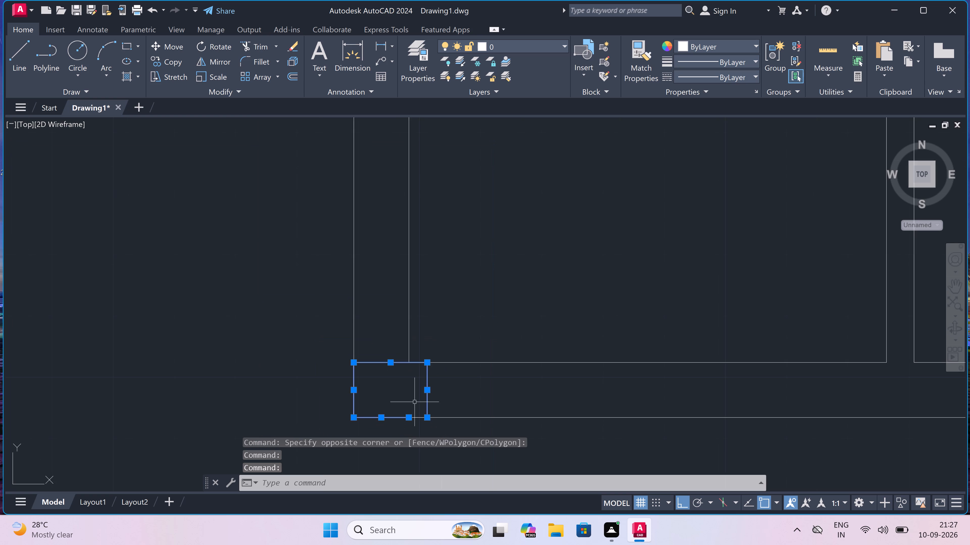
{"action": "scroll", "coordinate": [415, 420], "scroll_direction": "up", "scroll_amount": 4}
{"action": "left_click", "coordinate": [414, 411]}
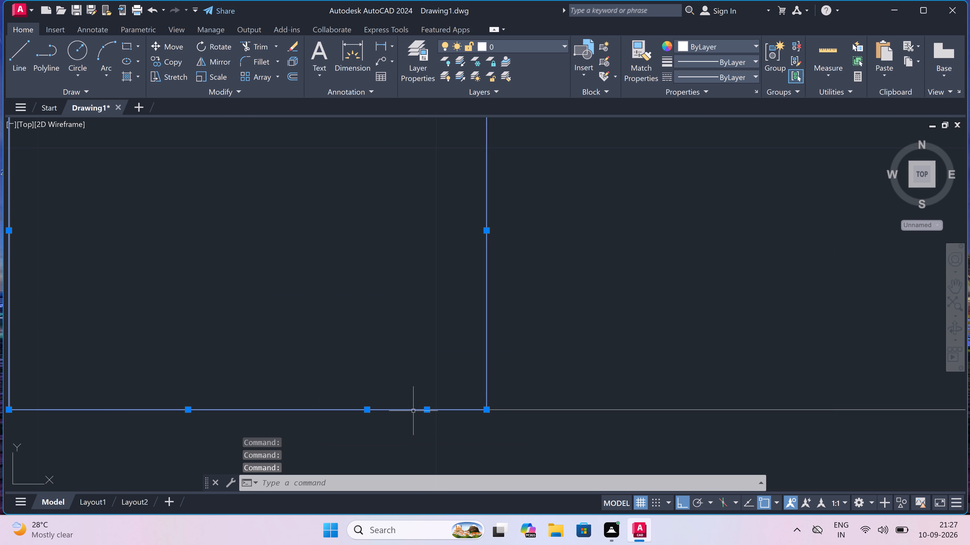
{"action": "scroll", "coordinate": [409, 389], "scroll_direction": "down", "scroll_amount": 3}
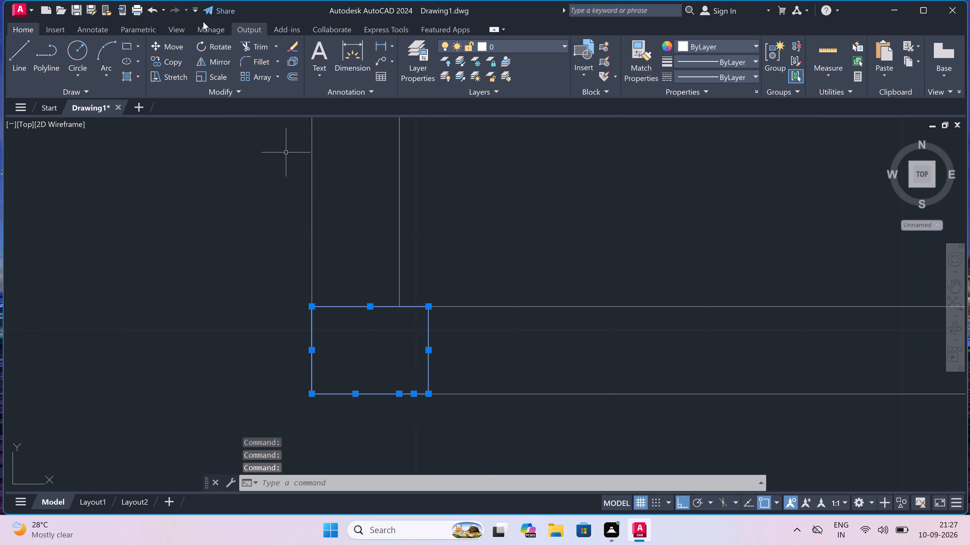
{"action": "left_click", "coordinate": [176, 61]}
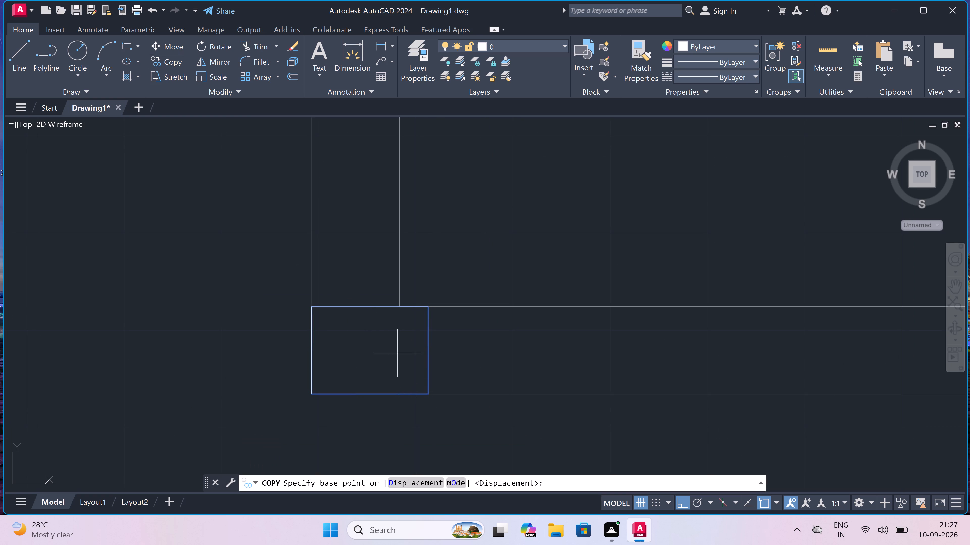
{"action": "left_click", "coordinate": [429, 393]}
{"action": "scroll", "coordinate": [501, 387], "scroll_direction": "down", "scroll_amount": 5}
{"action": "scroll", "coordinate": [600, 391], "scroll_direction": "up", "scroll_amount": 4}
{"action": "scroll", "coordinate": [652, 372], "scroll_direction": "up", "scroll_amount": 2}
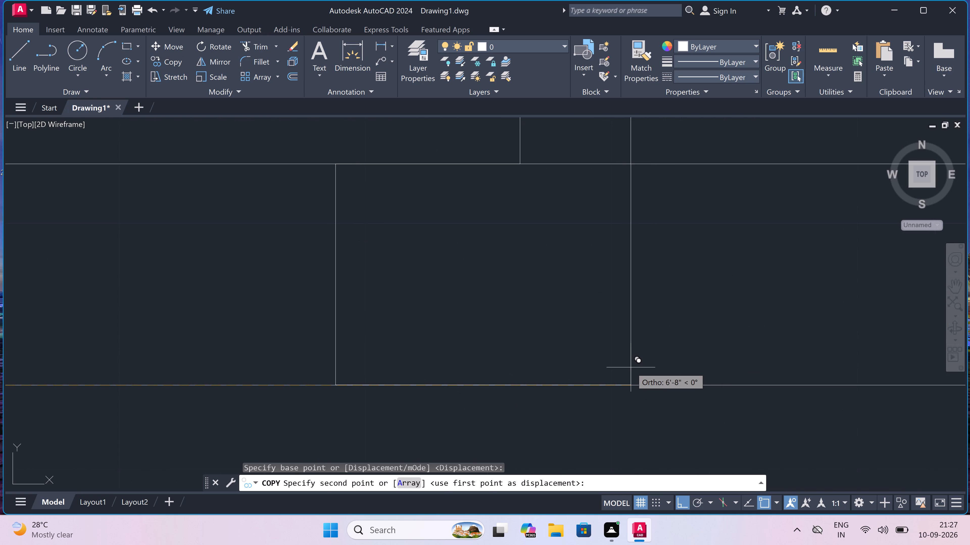
{"action": "left_click", "coordinate": [630, 386]}
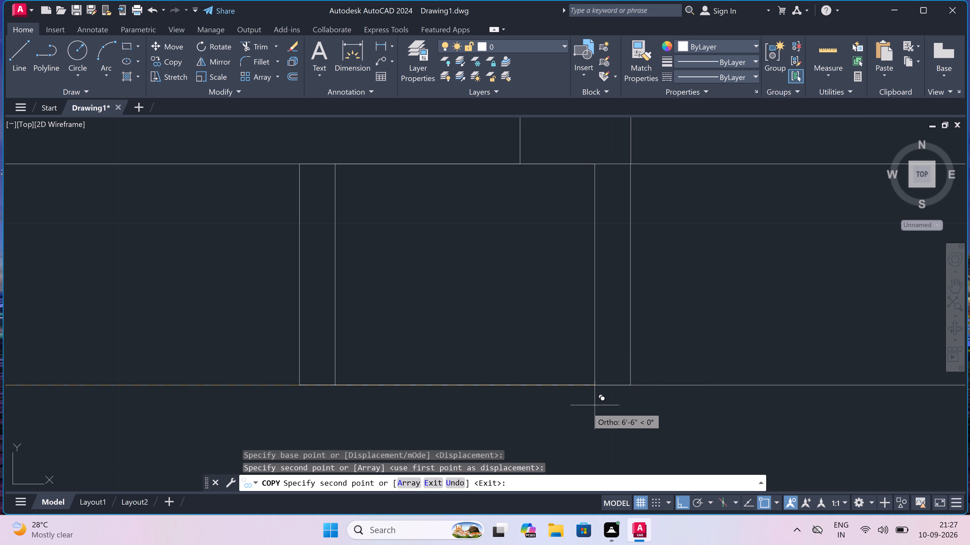
{"action": "key", "text": "Escape"}
{"action": "scroll", "coordinate": [585, 403], "scroll_direction": "down", "scroll_amount": 4}
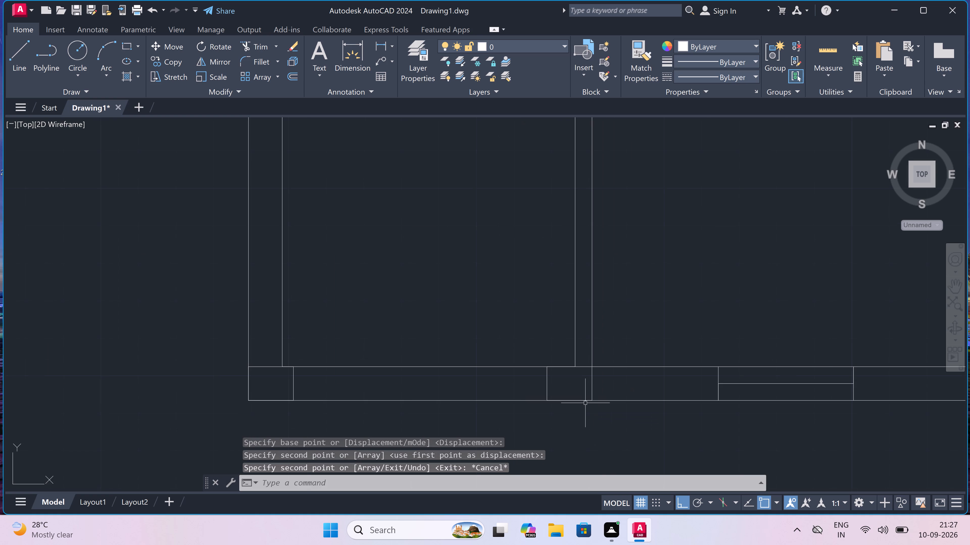
{"action": "scroll", "coordinate": [585, 403], "scroll_direction": "down", "scroll_amount": 2}
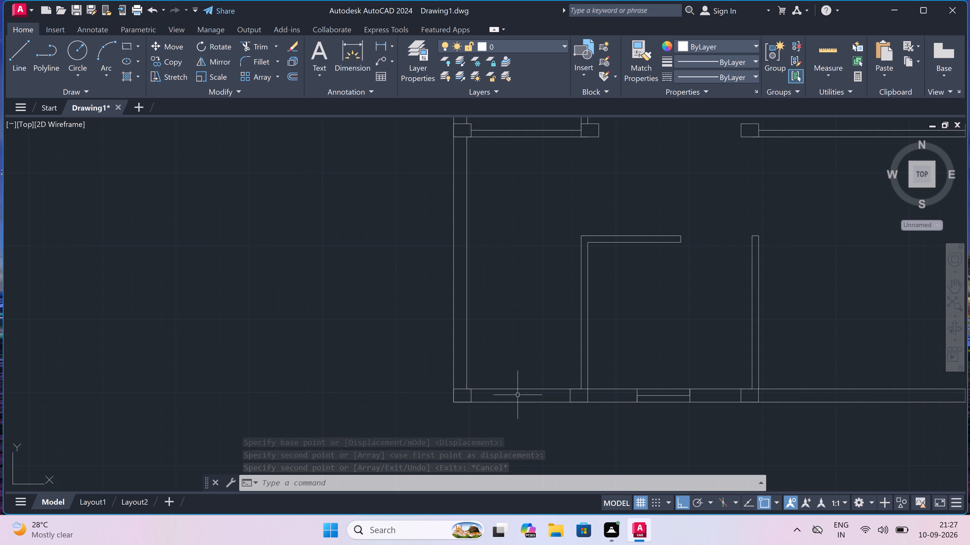
Draw a line across the bottom outer wall a short distance right of the middle column as an opening edge.
{"action": "key", "text": "l"}
{"action": "key", "text": "space"}
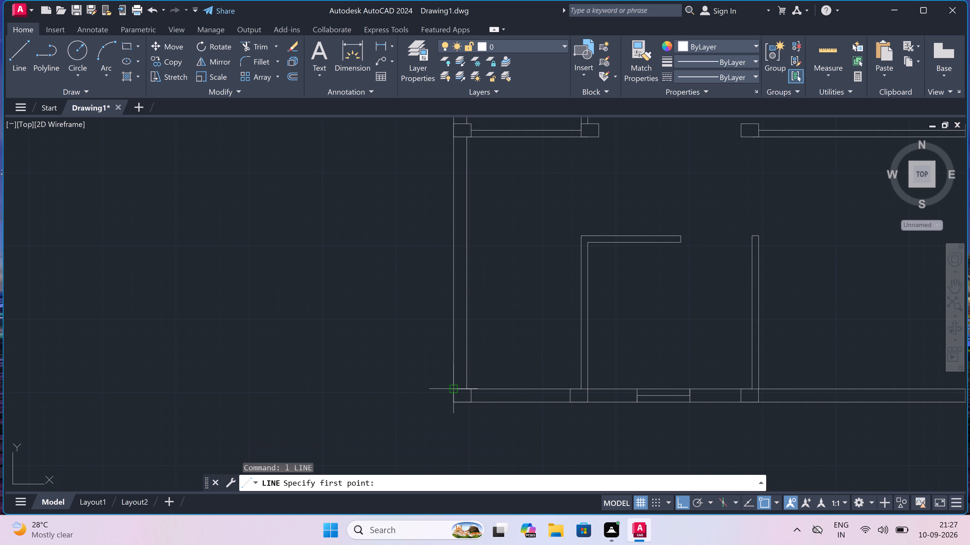
{"action": "scroll", "coordinate": [454, 389], "scroll_direction": "down", "scroll_amount": 2}
{"action": "scroll", "coordinate": [454, 390], "scroll_direction": "up", "scroll_amount": 1}
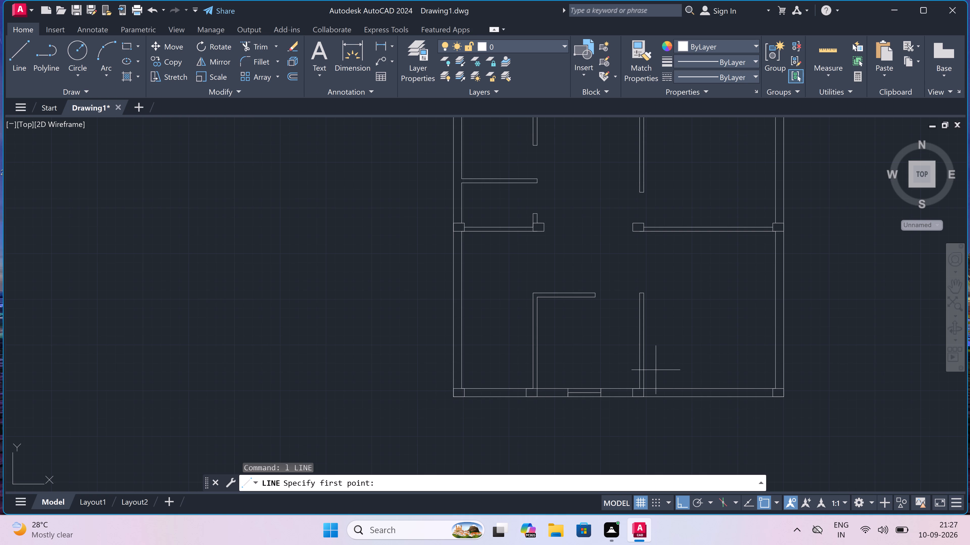
{"action": "scroll", "coordinate": [726, 401], "scroll_direction": "up", "scroll_amount": 2}
{"action": "scroll", "coordinate": [612, 373], "scroll_direction": "up", "scroll_amount": 1}
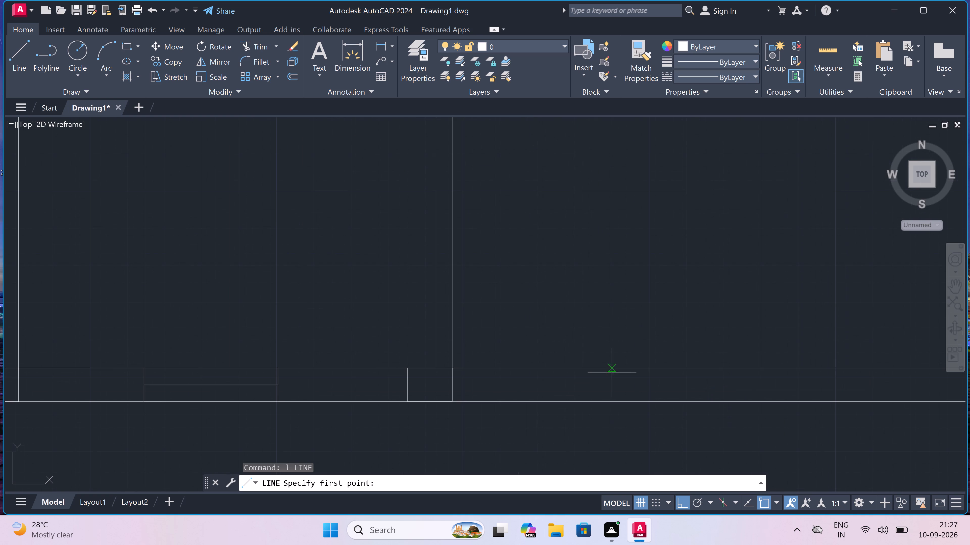
{"action": "left_click_drag", "start_coordinate": [621, 367], "coordinate": [624, 381]}
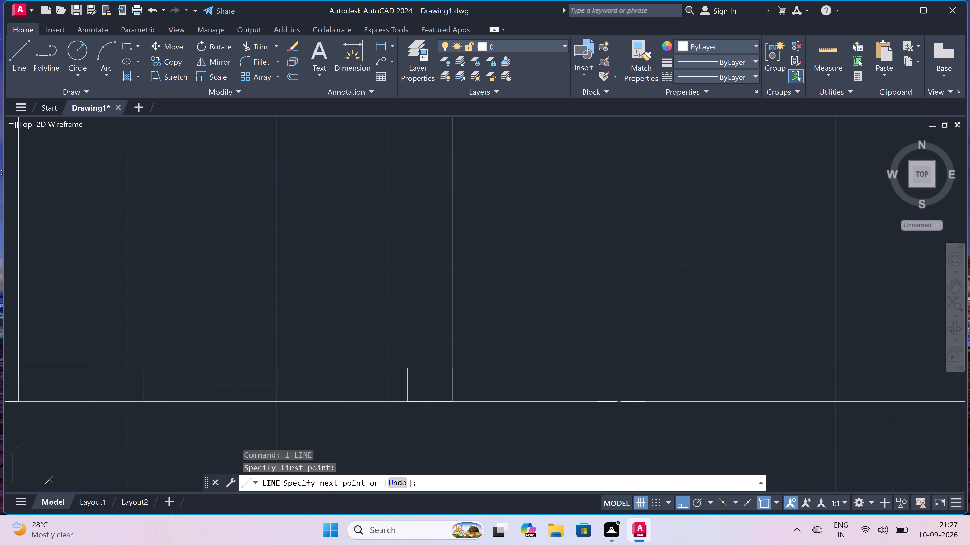
{"action": "left_click", "coordinate": [623, 404]}
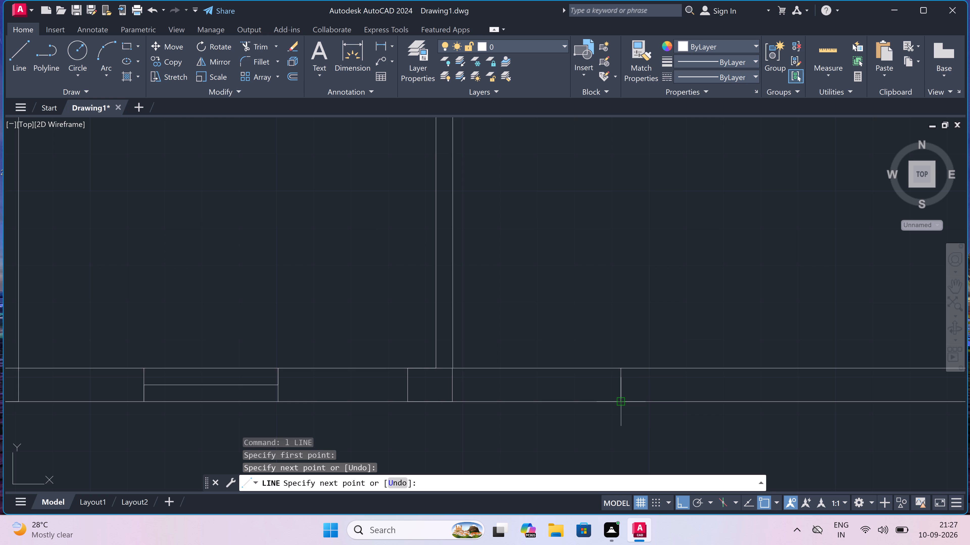
{"action": "key", "text": "Escape"}
Draw a 4' window in the bottom outer wall before the lower-right corner column, with a centre line and end lines across the wall.
{"action": "scroll", "coordinate": [623, 404], "scroll_direction": "down", "scroll_amount": 3}
{"action": "scroll", "coordinate": [672, 391], "scroll_direction": "up", "scroll_amount": 3}
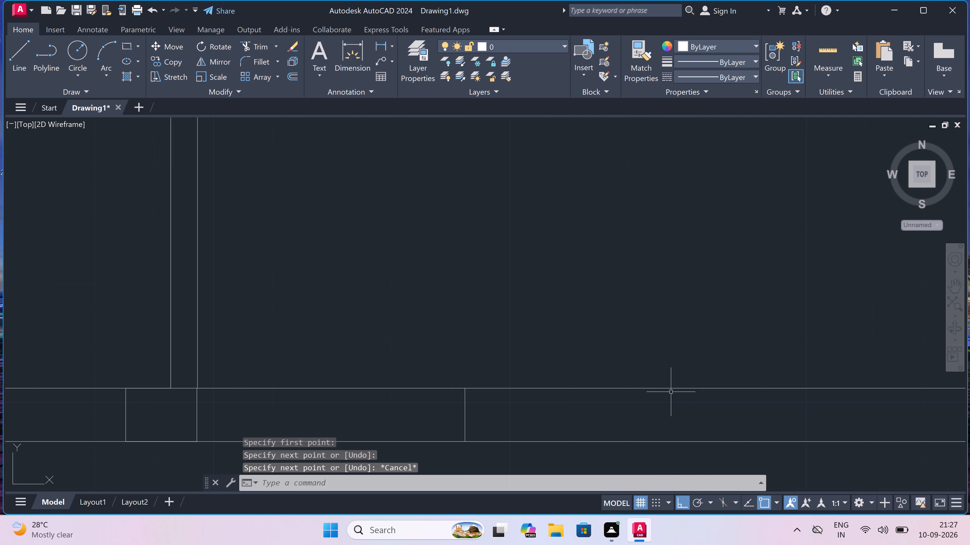
{"action": "key", "text": "space"}
{"action": "left_click_drag", "start_coordinate": [622, 389], "coordinate": [622, 392]}
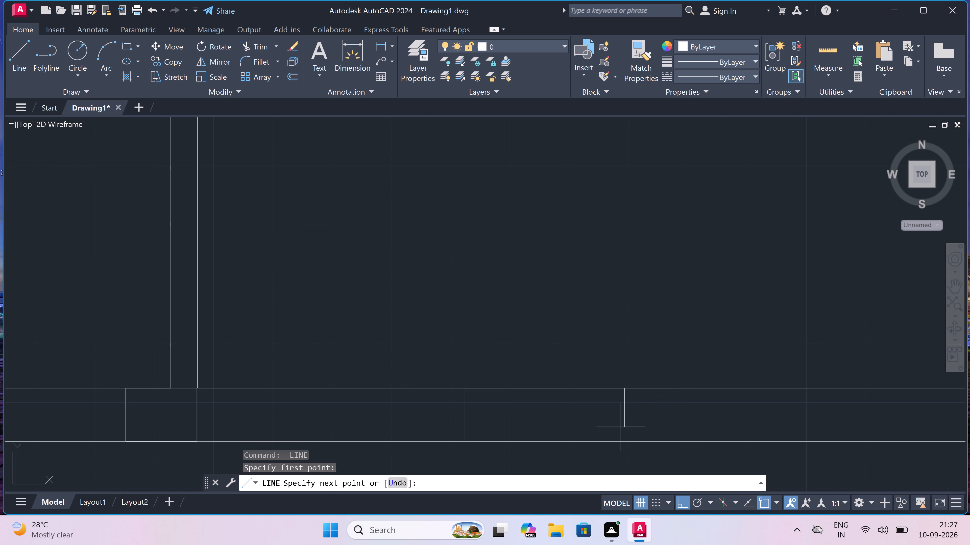
{"action": "left_click", "coordinate": [625, 441]}
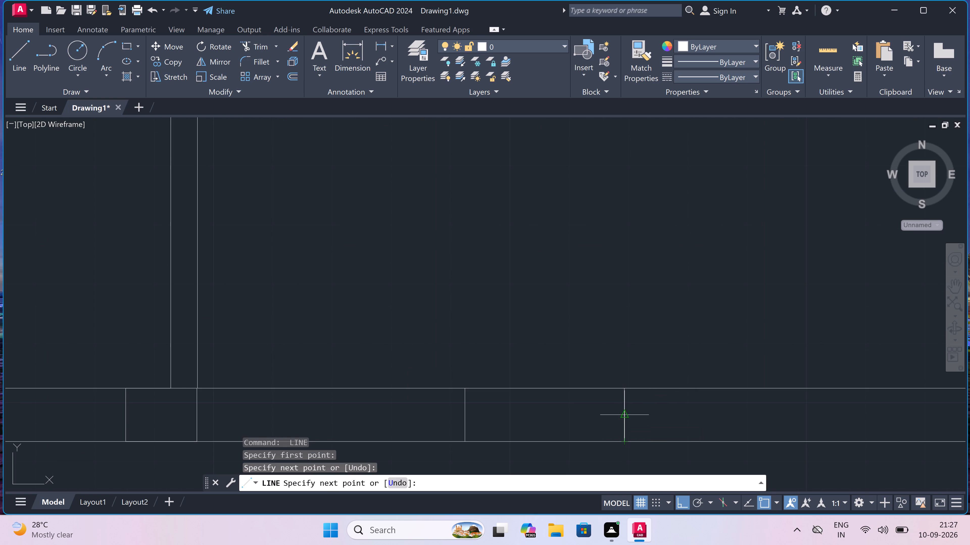
{"action": "left_click", "coordinate": [624, 415]}
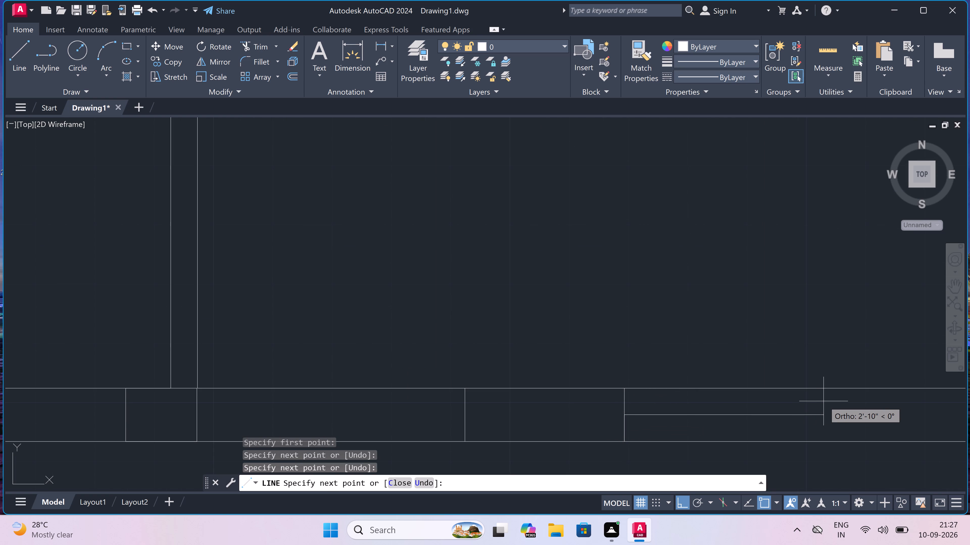
{"action": "type", "text": "4'"}
{"action": "key", "text": "space"}
{"action": "scroll", "coordinate": [822, 400], "scroll_direction": "down", "scroll_amount": 3}
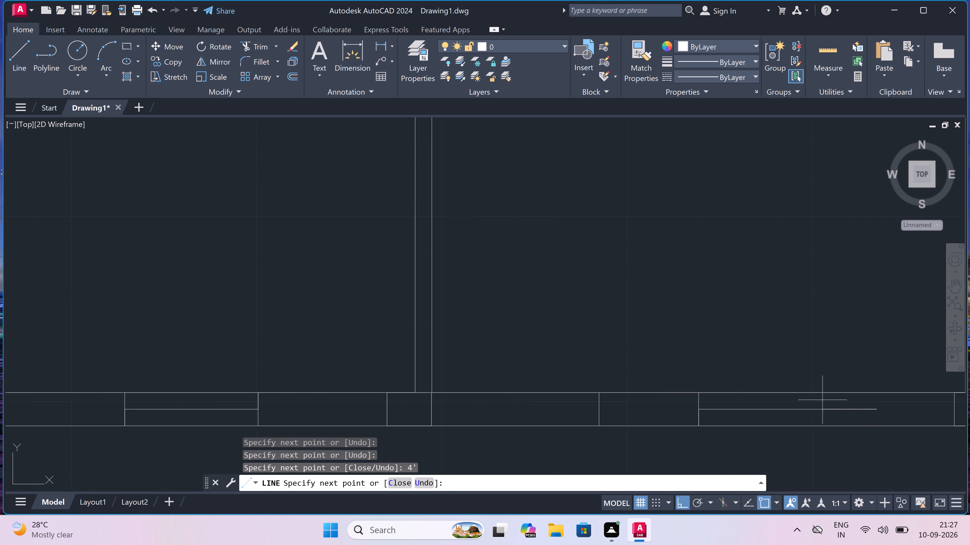
{"action": "scroll", "coordinate": [853, 394], "scroll_direction": "up", "scroll_amount": 3}
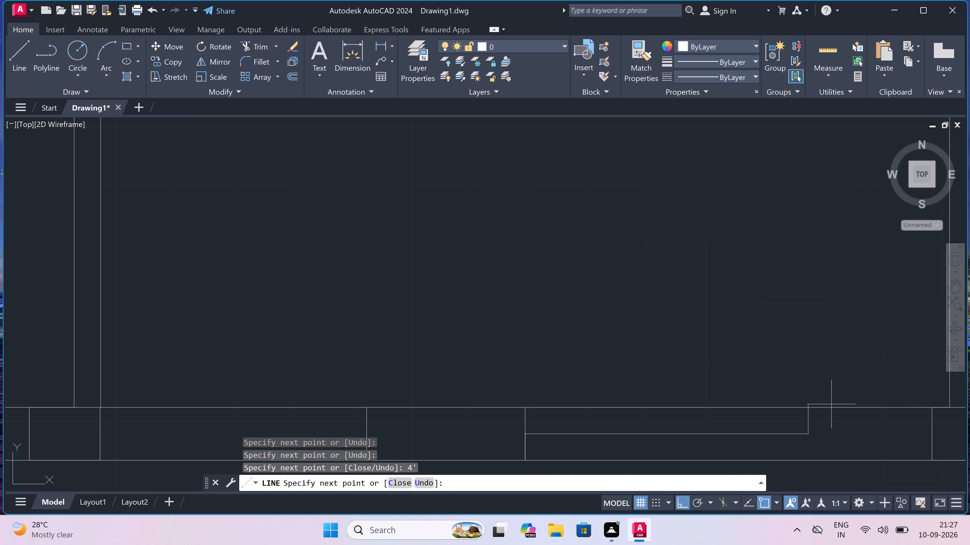
{"action": "left_click_drag", "start_coordinate": [808, 404], "coordinate": [808, 406]}
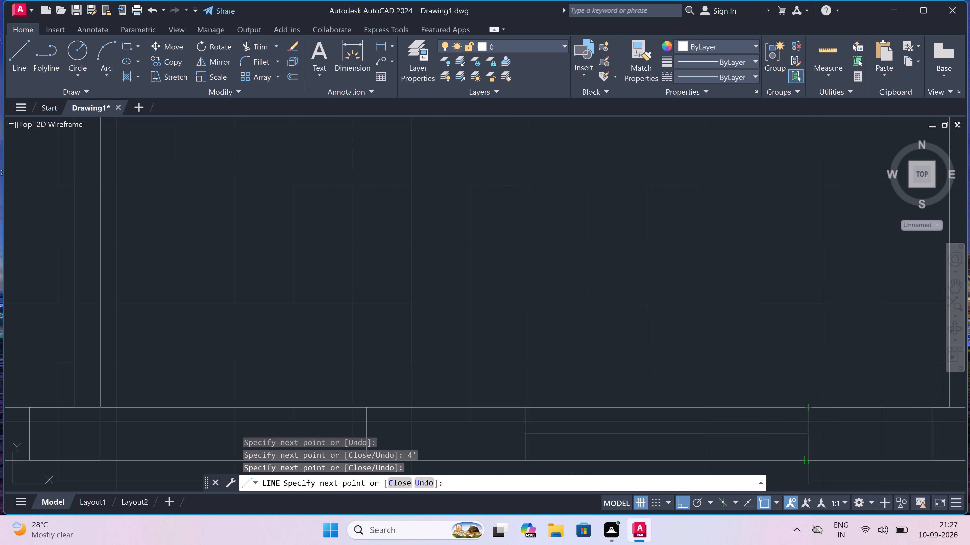
{"action": "left_click", "coordinate": [808, 461]}
{"action": "key", "text": "Escape"}
{"action": "scroll", "coordinate": [790, 429], "scroll_direction": "down", "scroll_amount": 5}
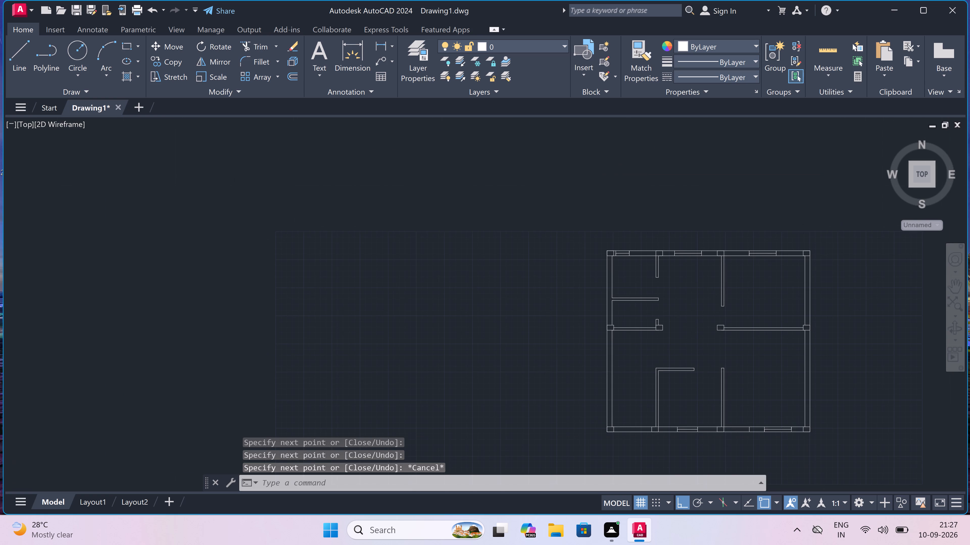
Trim both bottom outer wall lines between the middle column and the opening edge line to form a door opening.
{"action": "scroll", "coordinate": [758, 431], "scroll_direction": "up", "scroll_amount": 4}
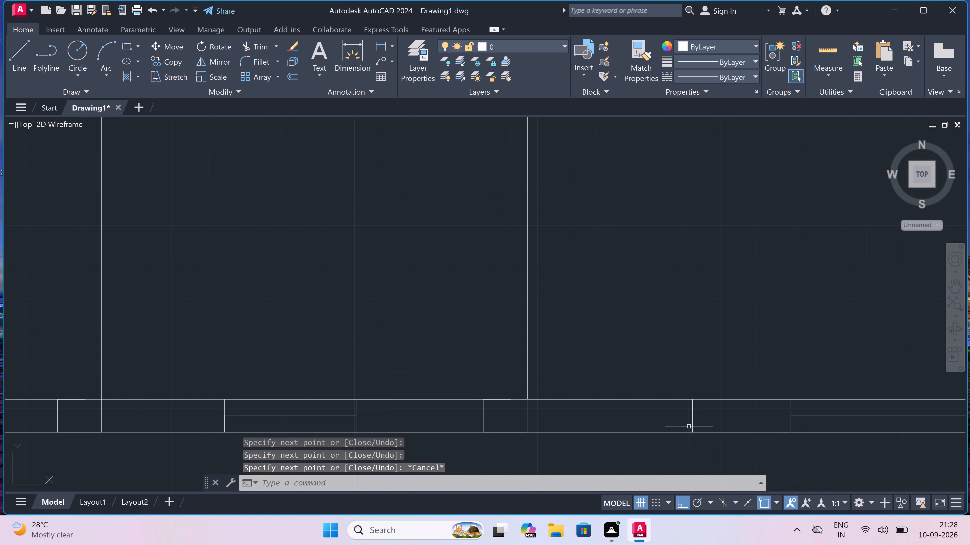
{"action": "type", "text": "tr"}
{"action": "key", "text": "space"}
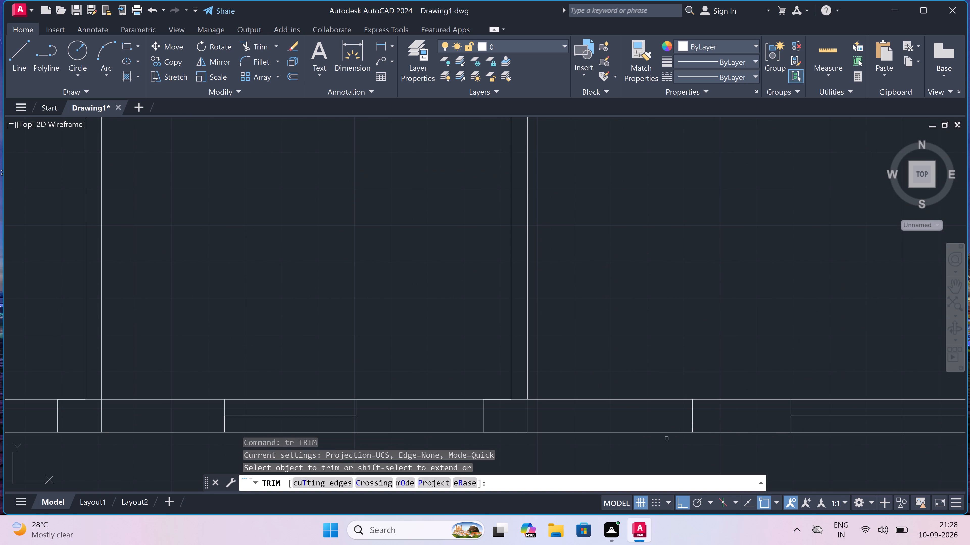
{"action": "left_click", "coordinate": [654, 457]}
{"action": "left_click", "coordinate": [654, 380]}
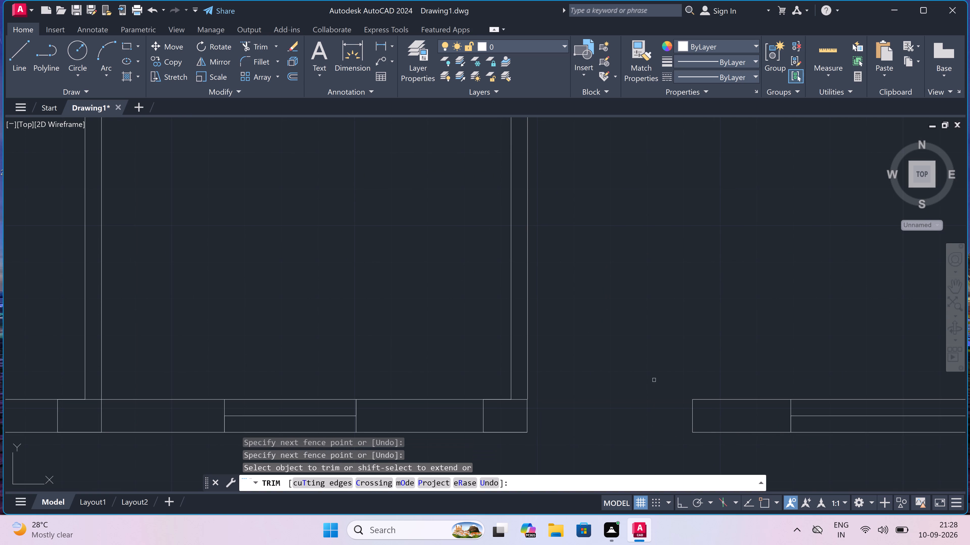
{"action": "key", "text": "Escape"}
Draw the door's 2" jamb stub from the midpoint of the middle column's right face, continuing into a 4' leaf line up into the room.
{"action": "type", "text": "l"}
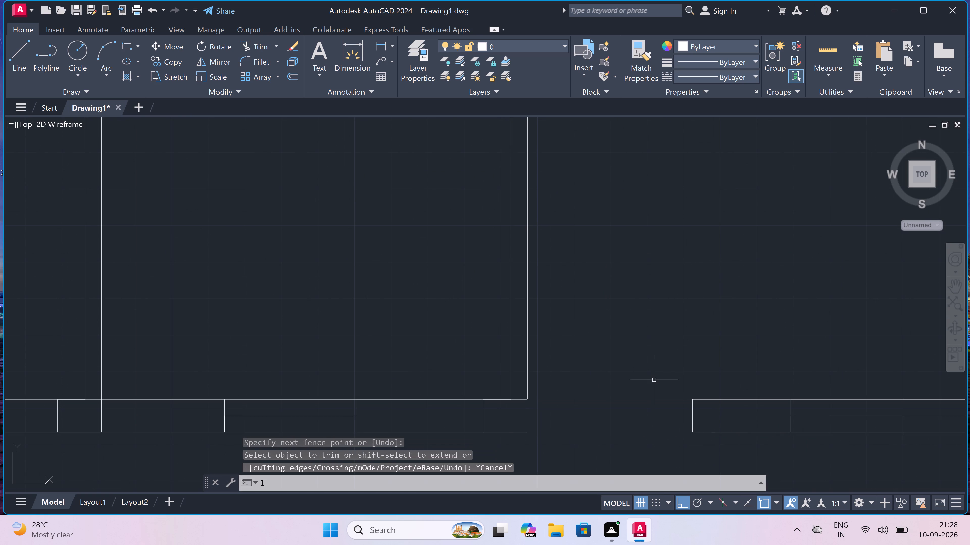
{"action": "key", "text": "space"}
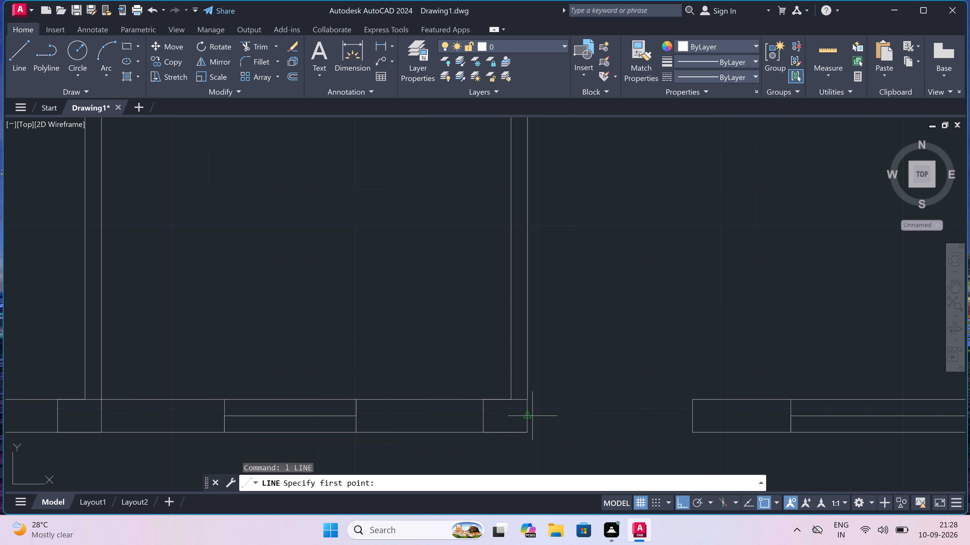
{"action": "left_click_drag", "start_coordinate": [528, 416], "coordinate": [532, 416]}
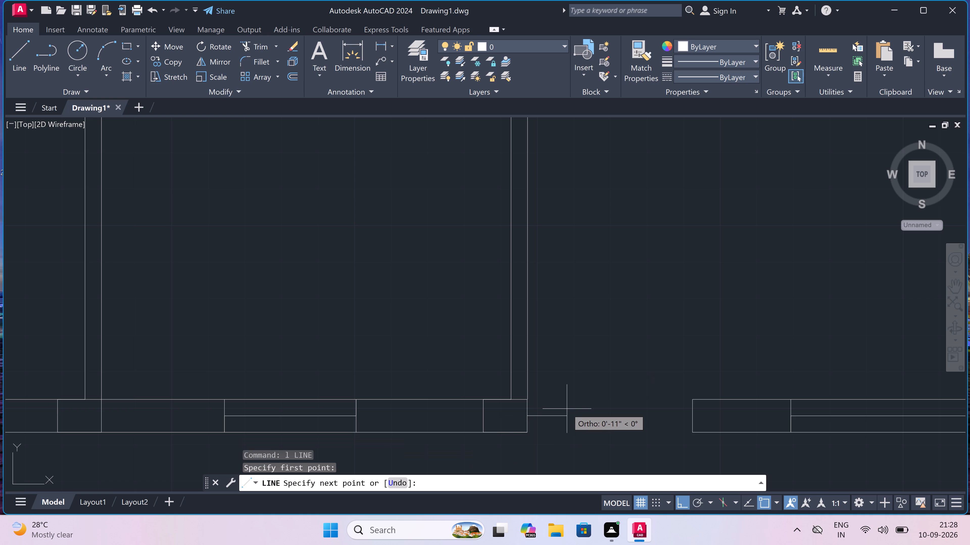
{"action": "type", "text": "2\""}
{"action": "key", "text": "space"}
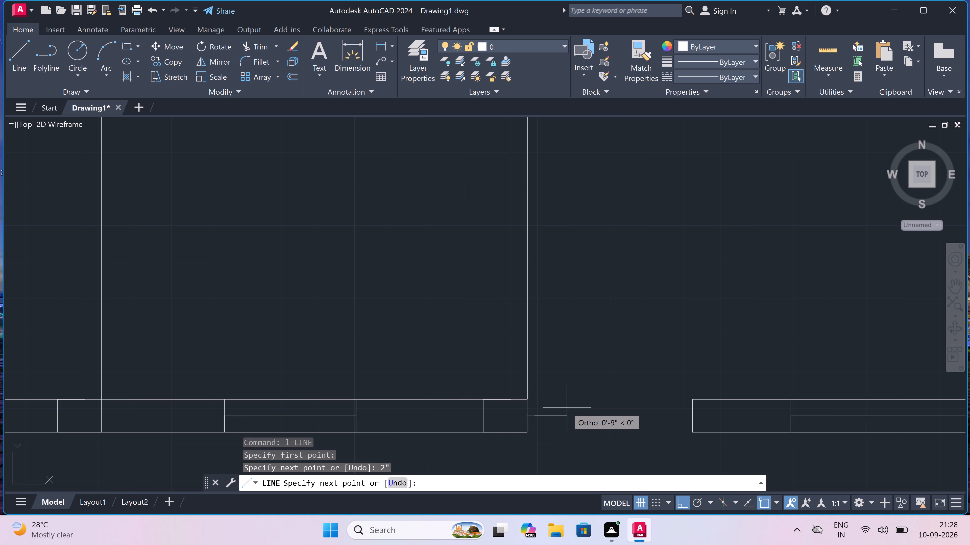
{"action": "type", "text": "4'"}
{"action": "key", "text": "space"}
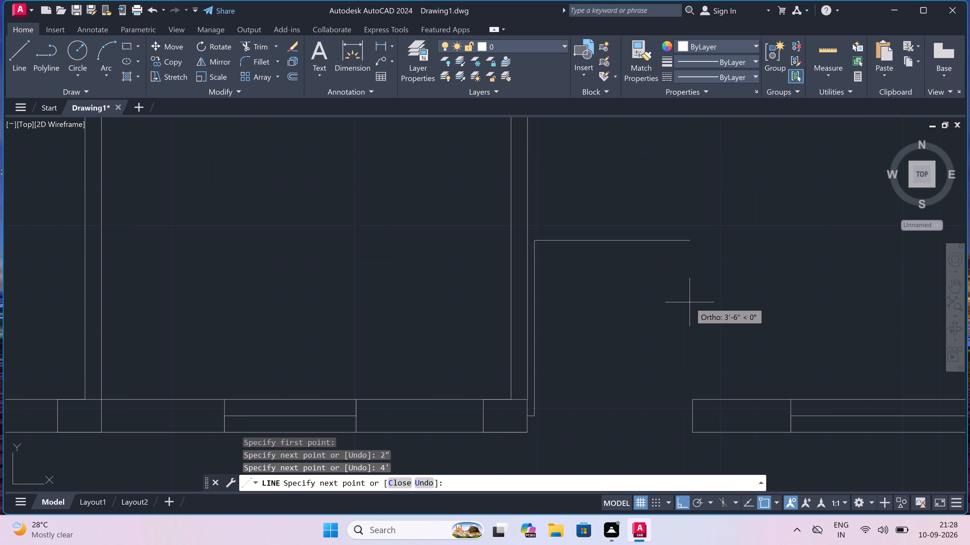
{"action": "scroll", "coordinate": [690, 302], "scroll_direction": "down", "scroll_amount": 2}
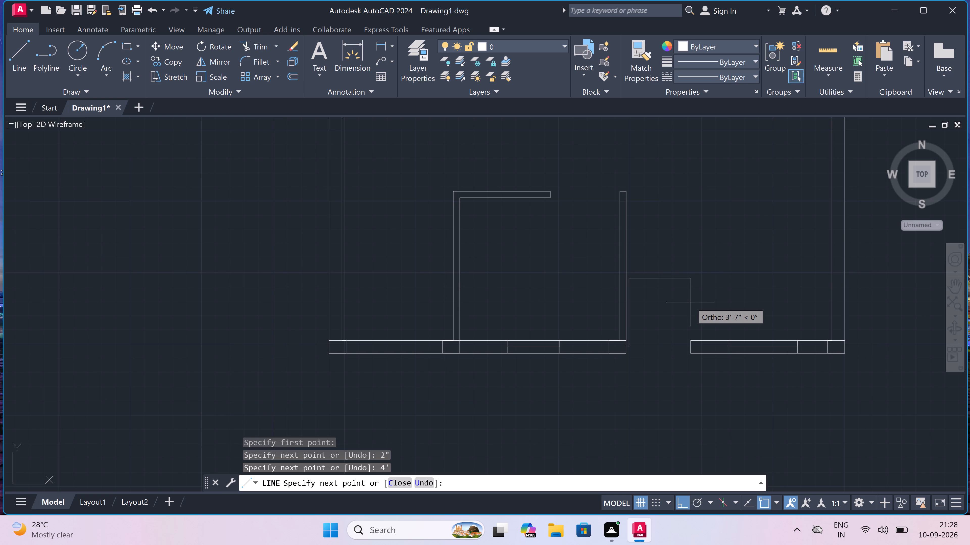
{"action": "scroll", "coordinate": [691, 302], "scroll_direction": "up", "scroll_amount": 2}
{"action": "key", "text": "Escape"}
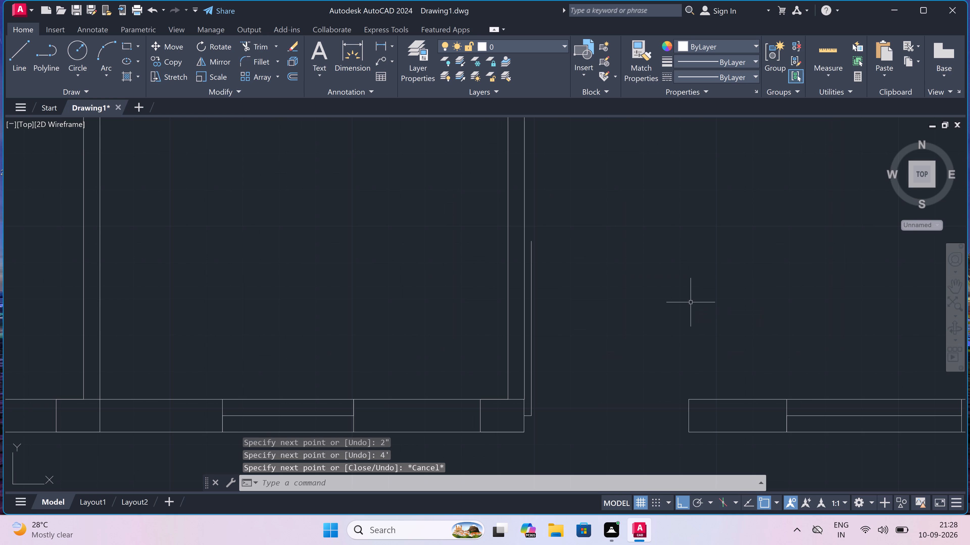
Draw a matching 2" jamb stub from the midpoint of the opening's right edge, pointing into the door opening.
{"action": "key", "text": "space"}
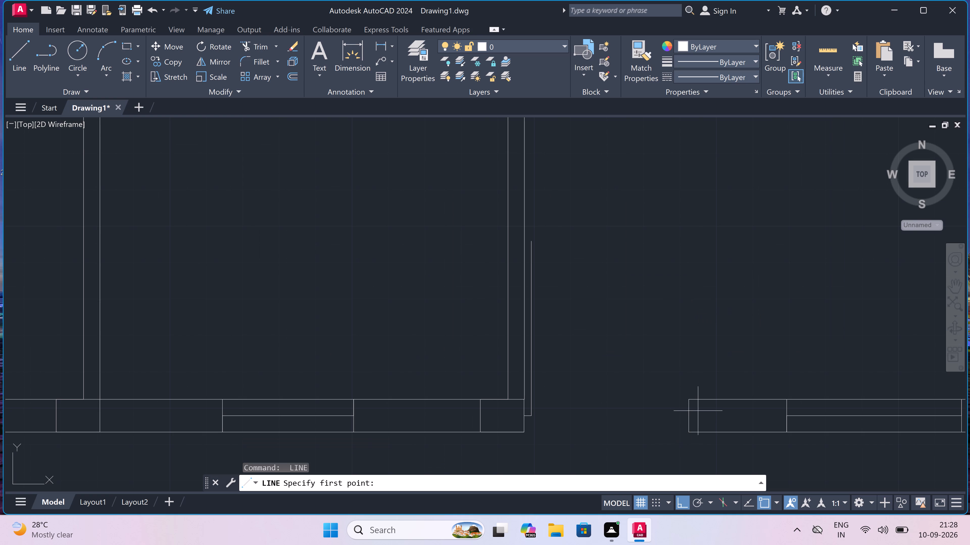
{"action": "left_click_drag", "start_coordinate": [690, 414], "coordinate": [681, 415]}
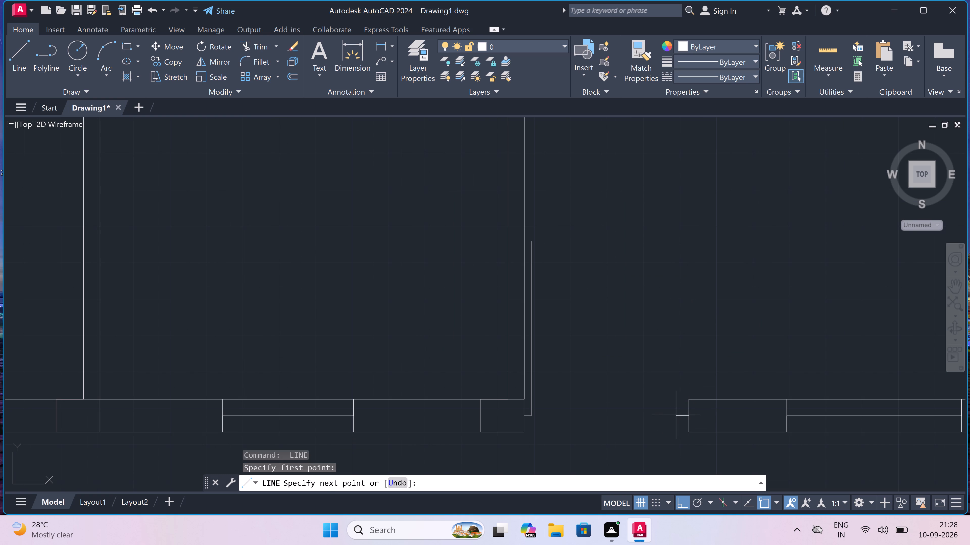
{"action": "type", "text": "2\""}
{"action": "key", "text": "space"}
{"action": "key", "text": "Escape"}
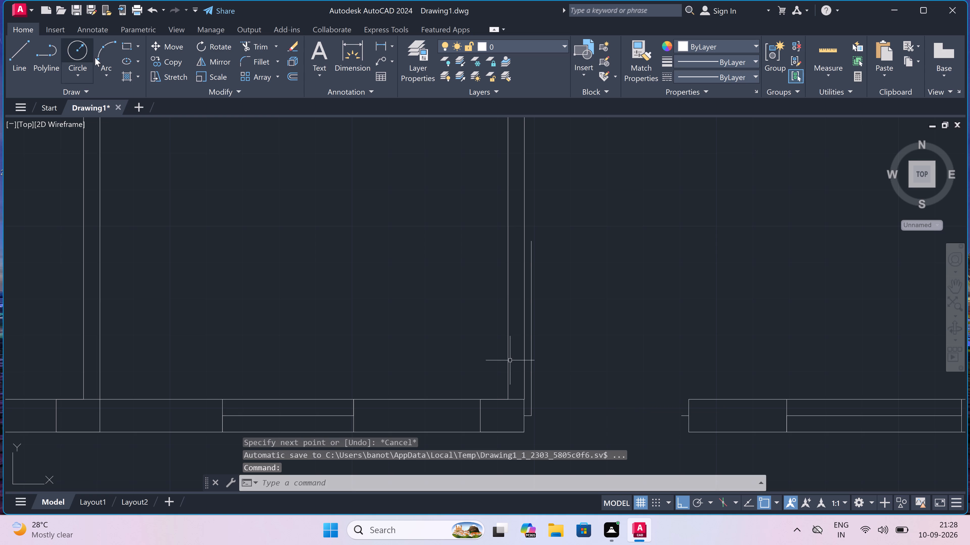
Draw the door swing as a Start, End, Direction arc from the leaf's top end to the right jamb stub, bulging away from the hinge.
{"action": "left_click", "coordinate": [110, 72]}
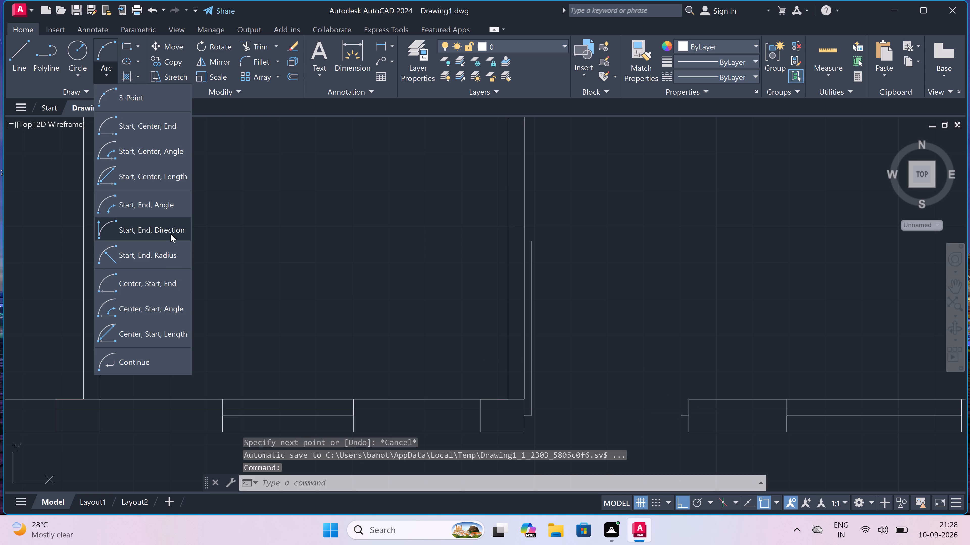
{"action": "left_click", "coordinate": [171, 229]}
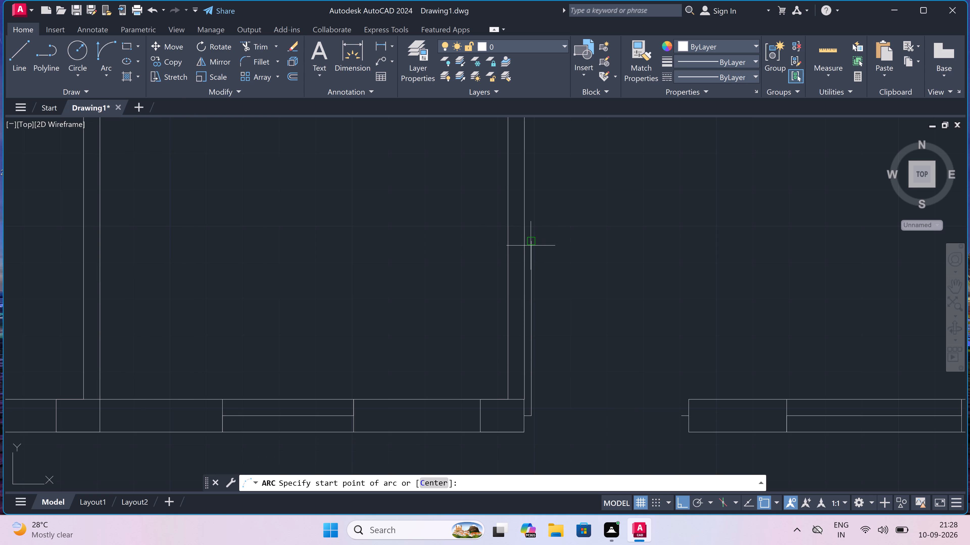
{"action": "left_click", "coordinate": [531, 242]}
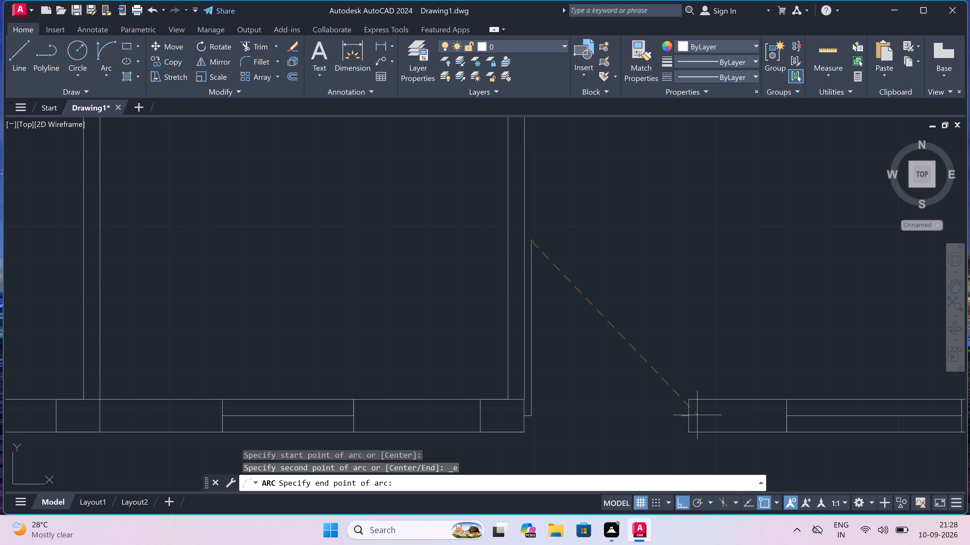
{"action": "scroll", "coordinate": [676, 419], "scroll_direction": "up", "scroll_amount": 2}
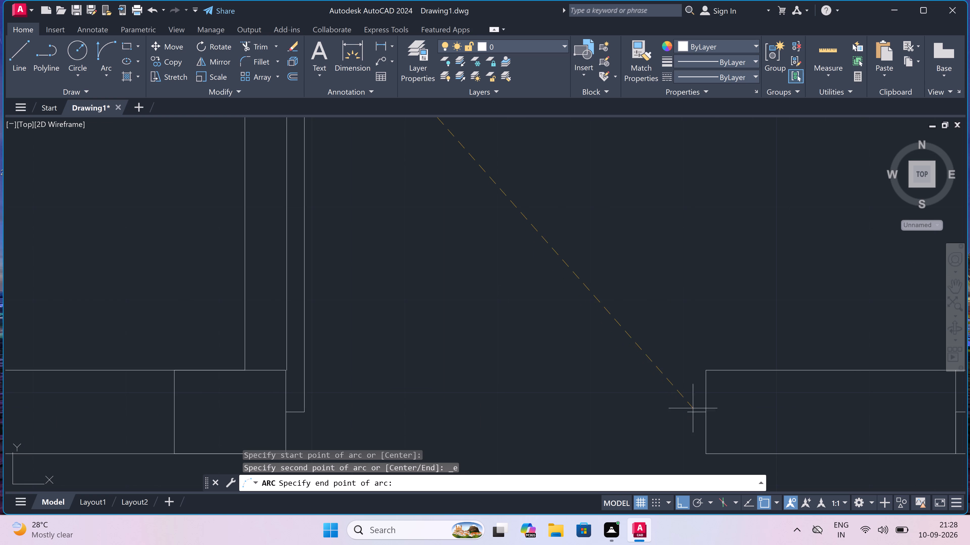
{"action": "left_click", "coordinate": [686, 409]}
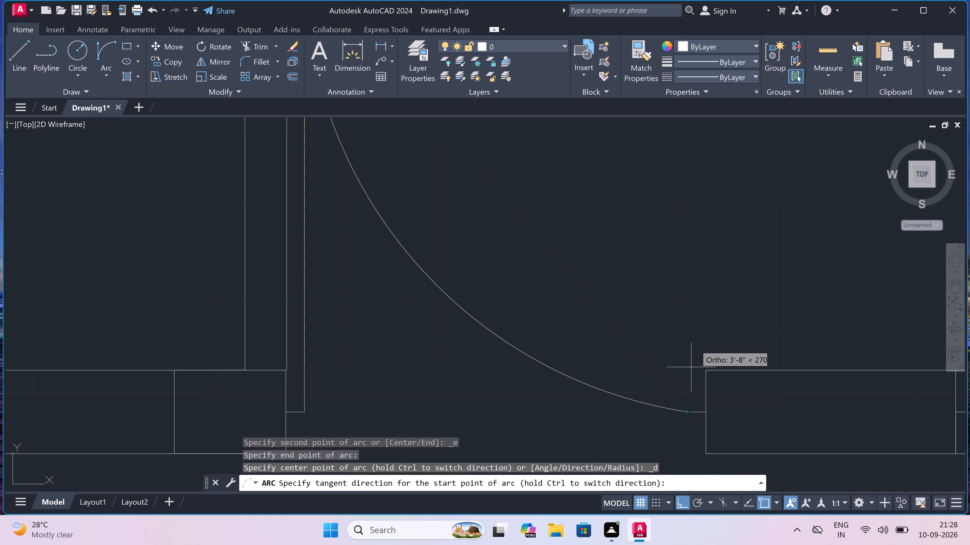
{"action": "left_click", "coordinate": [715, 315]}
Move the column below the L-shaped partition along the bottom outer wall so its upper-left corner meets the partition's left face.
{"action": "scroll", "coordinate": [715, 315], "scroll_direction": "down", "scroll_amount": 3}
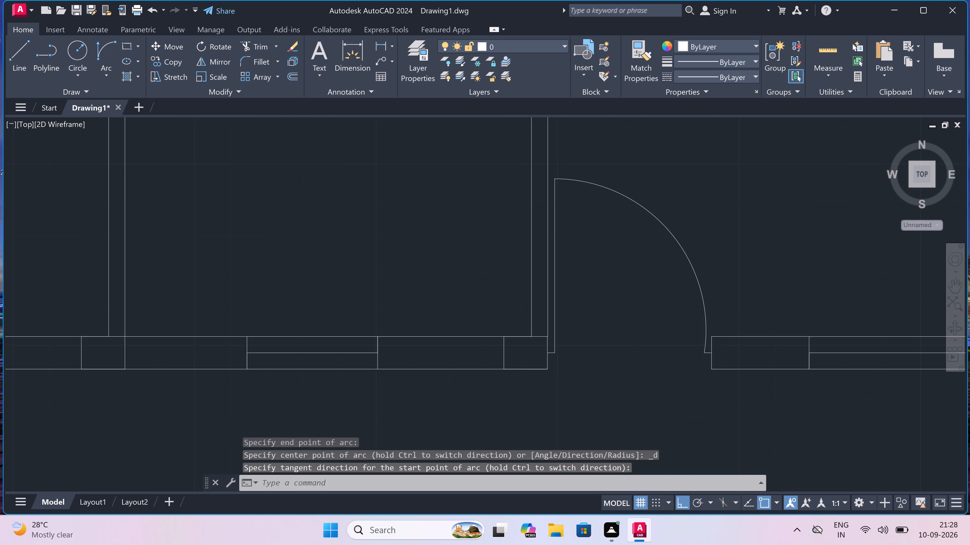
{"action": "scroll", "coordinate": [715, 315], "scroll_direction": "down", "scroll_amount": 3}
{"action": "scroll", "coordinate": [684, 308], "scroll_direction": "up", "scroll_amount": 2}
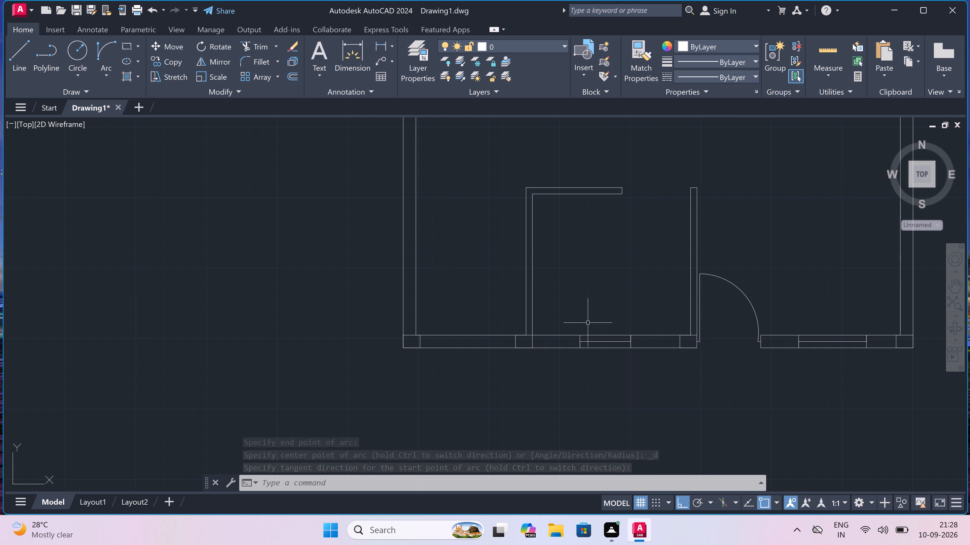
{"action": "scroll", "coordinate": [501, 334], "scroll_direction": "up", "scroll_amount": 2}
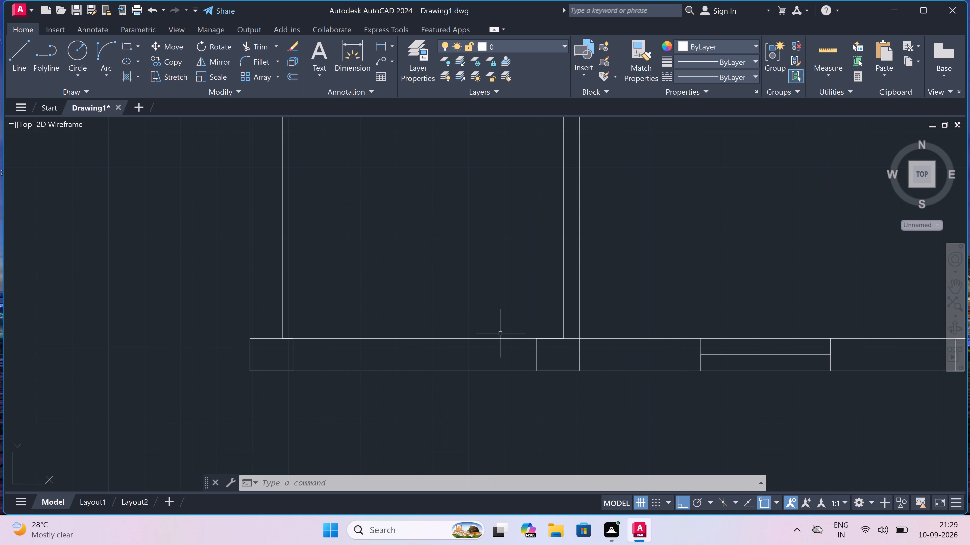
{"action": "scroll", "coordinate": [503, 336], "scroll_direction": "down", "scroll_amount": 3}
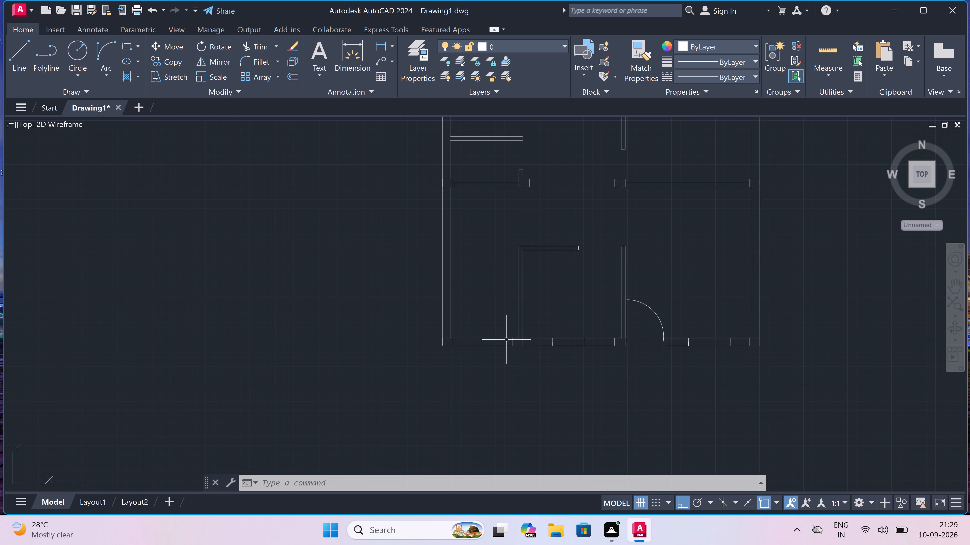
{"action": "scroll", "coordinate": [523, 360], "scroll_direction": "up", "scroll_amount": 2}
{"action": "scroll", "coordinate": [484, 303], "scroll_direction": "up", "scroll_amount": 2}
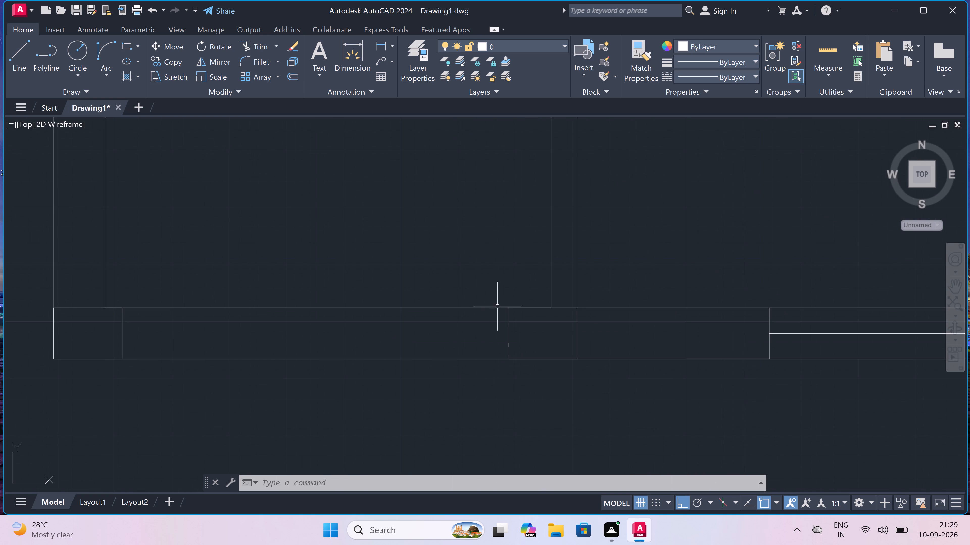
{"action": "left_click_drag", "start_coordinate": [592, 320], "coordinate": [581, 323]}
{"action": "left_click", "coordinate": [494, 326]}
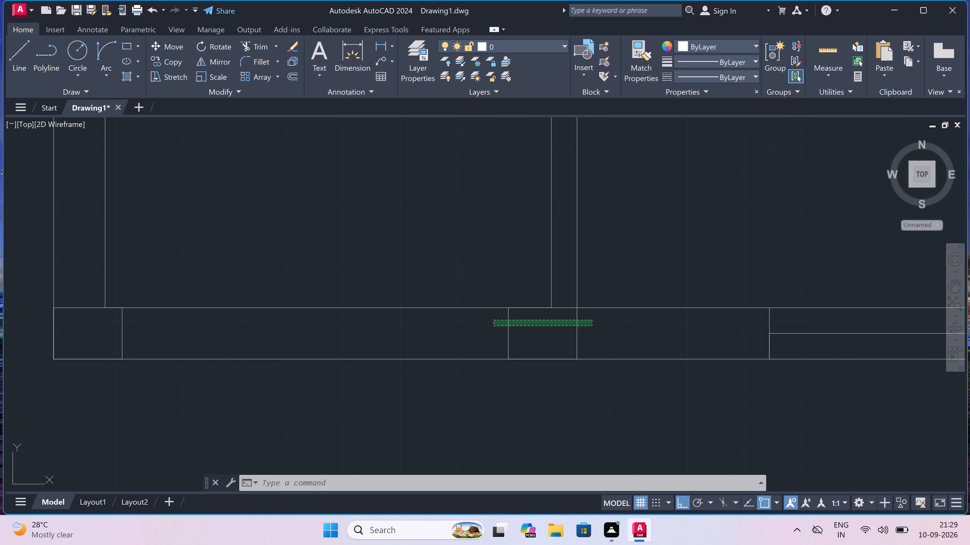
{"action": "left_click", "coordinate": [530, 308]}
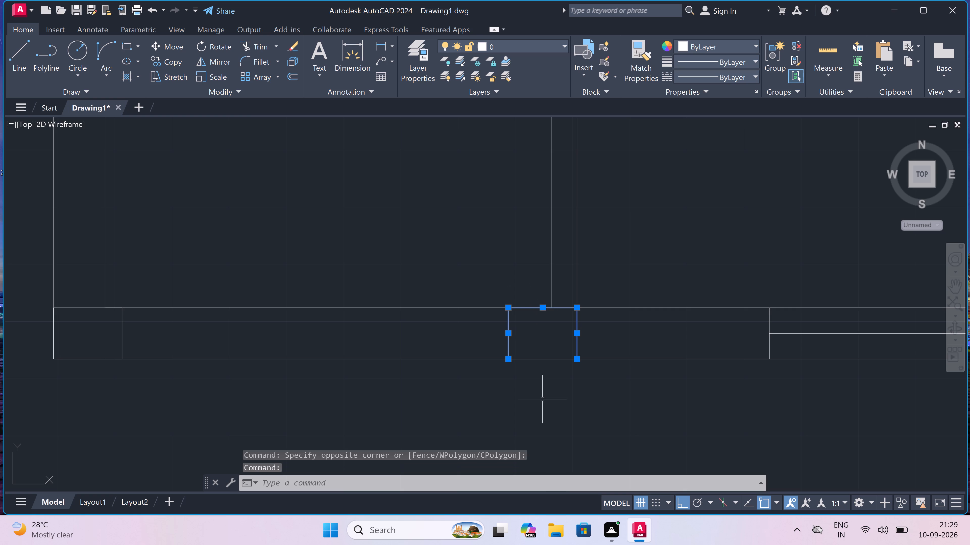
{"action": "left_click", "coordinate": [536, 360]}
{"action": "scroll", "coordinate": [567, 359], "scroll_direction": "up", "scroll_amount": 3}
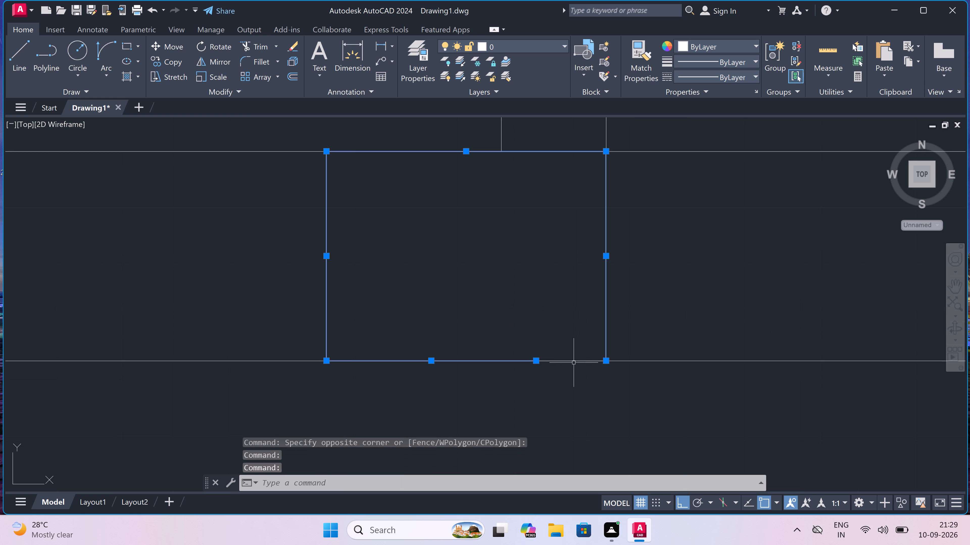
{"action": "double_click", "coordinate": [573, 360]}
{"action": "scroll", "coordinate": [573, 360], "scroll_direction": "down", "scroll_amount": 2}
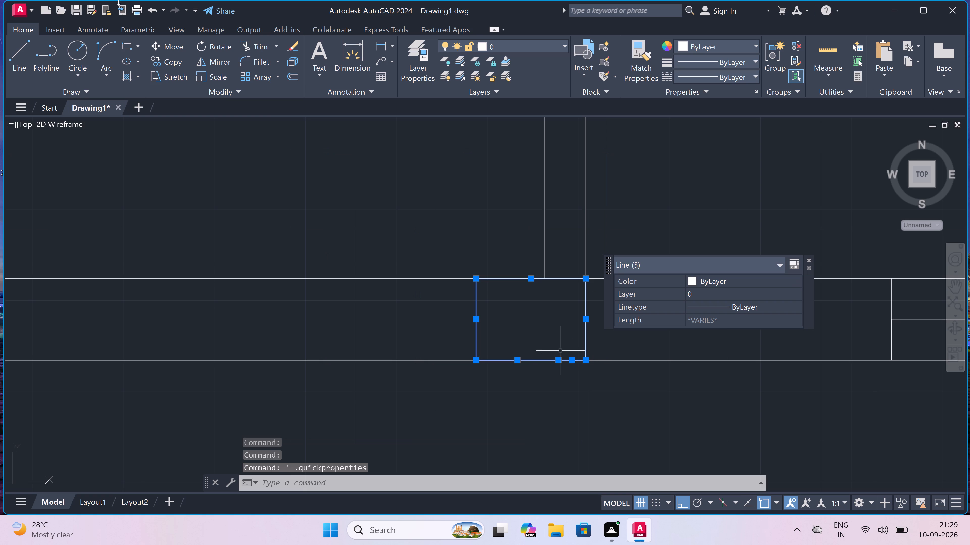
{"action": "left_click", "coordinate": [176, 39]}
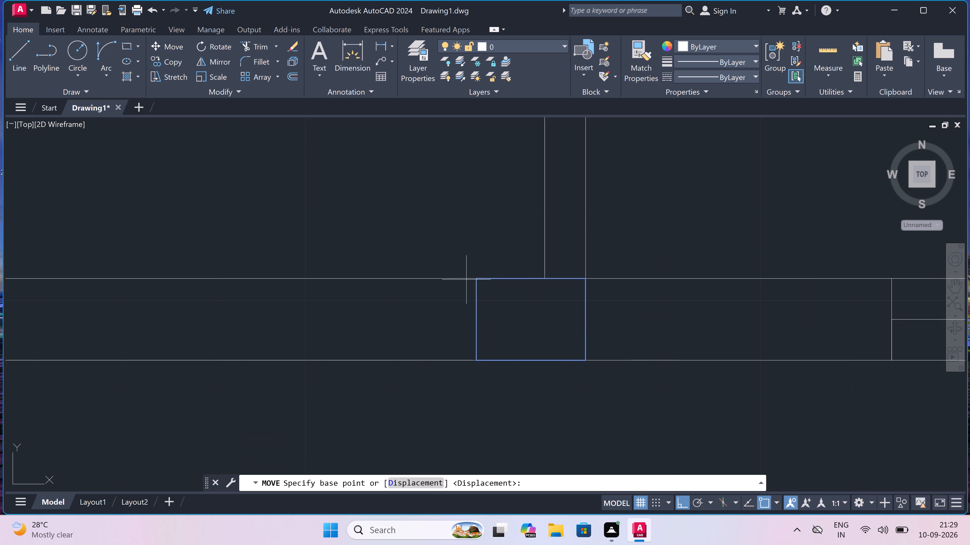
{"action": "left_click_drag", "start_coordinate": [478, 279], "coordinate": [493, 282]}
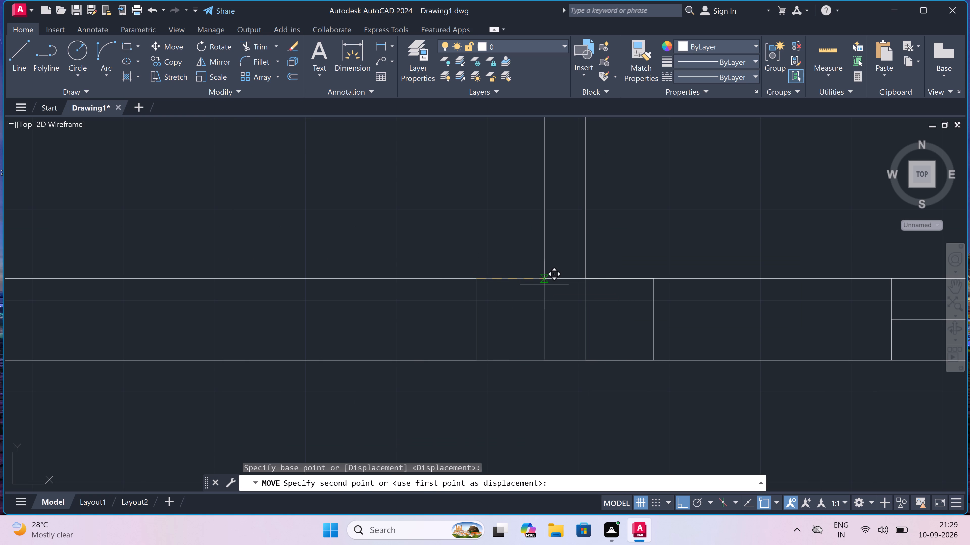
{"action": "left_click", "coordinate": [544, 280]}
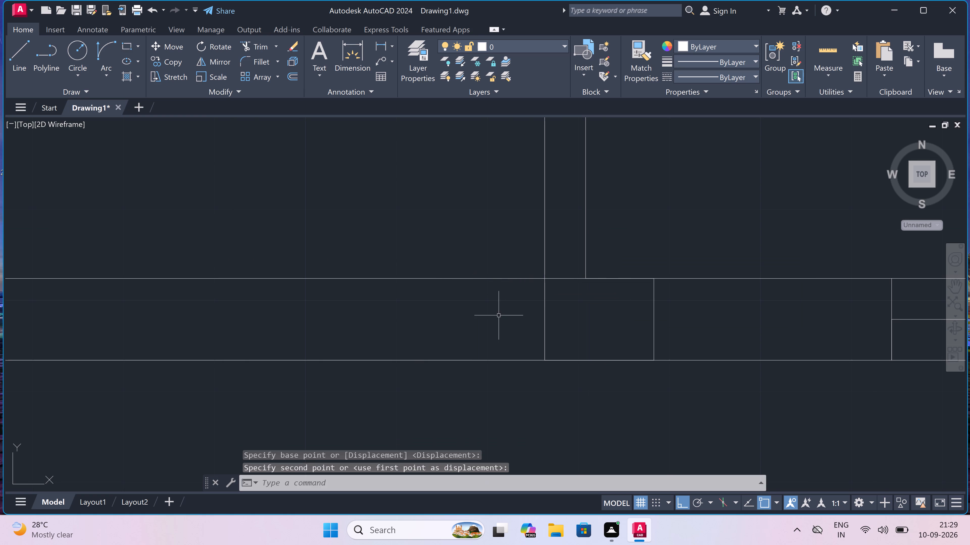
Draw an outline from the bottom wall's left corner: down about 3.5', right 4.5", onward in line with the right outer wall, up to its corner.
{"action": "scroll", "coordinate": [499, 315], "scroll_direction": "down", "scroll_amount": 2}
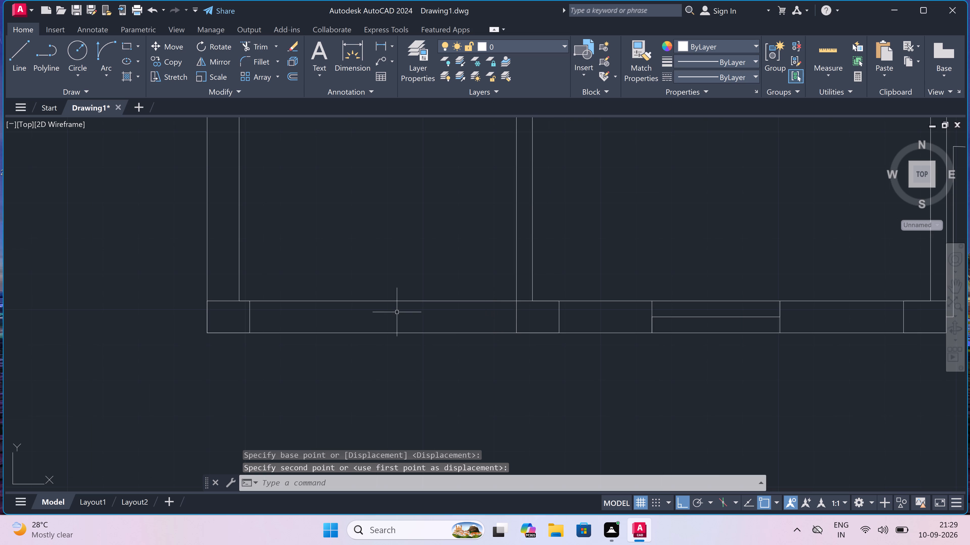
{"action": "scroll", "coordinate": [397, 312], "scroll_direction": "down", "scroll_amount": 2}
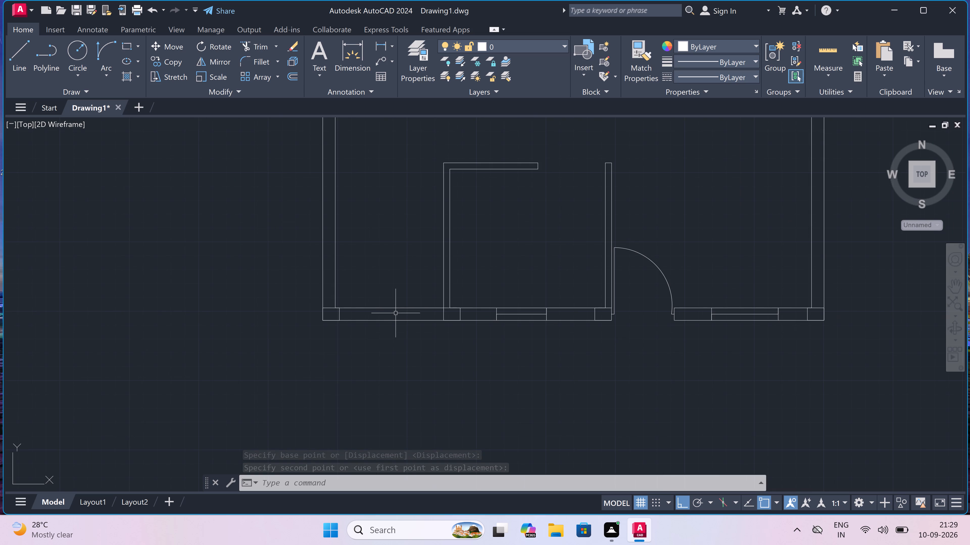
{"action": "scroll", "coordinate": [374, 316], "scroll_direction": "up", "scroll_amount": 1}
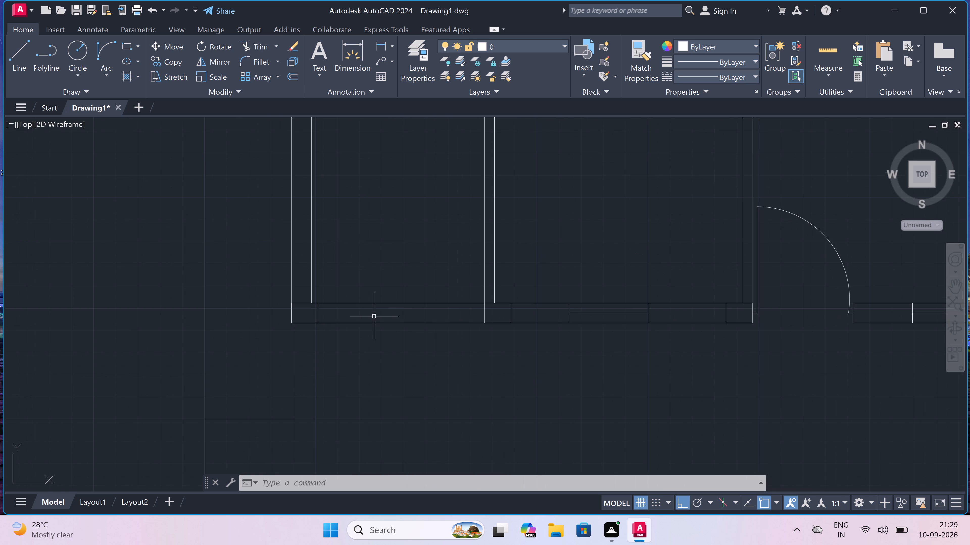
{"action": "scroll", "coordinate": [374, 316], "scroll_direction": "down", "scroll_amount": 1}
{"action": "scroll", "coordinate": [310, 328], "scroll_direction": "up", "scroll_amount": 1}
{"action": "type", "text": "l"}
{"action": "key", "text": "space"}
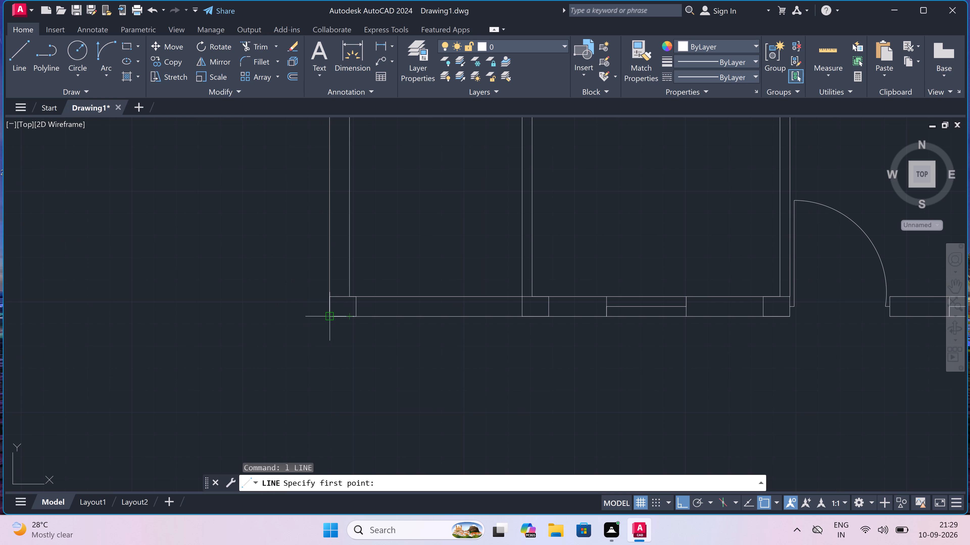
{"action": "left_click_drag", "start_coordinate": [332, 316], "coordinate": [333, 339]}
{"action": "scroll", "coordinate": [327, 404], "scroll_direction": "down", "scroll_amount": 1}
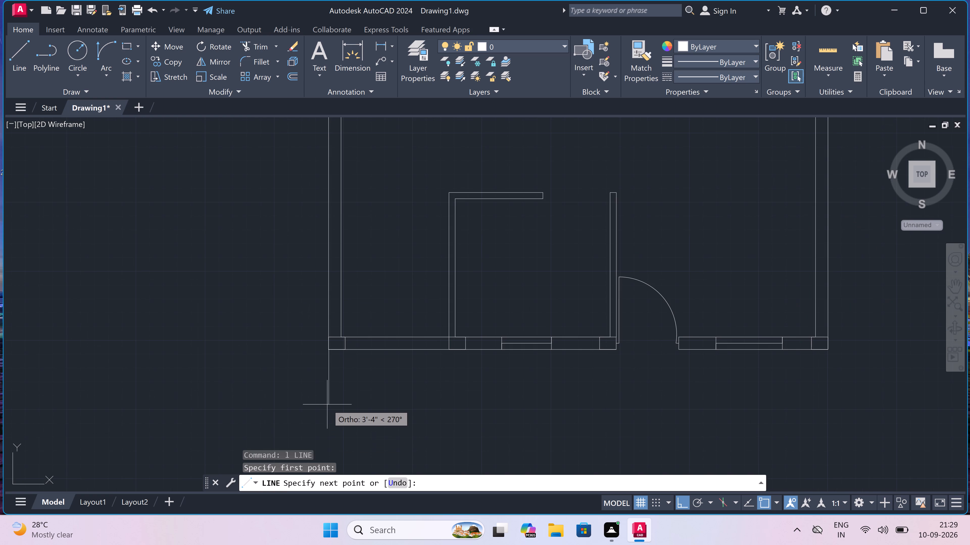
{"action": "left_click", "coordinate": [332, 408]}
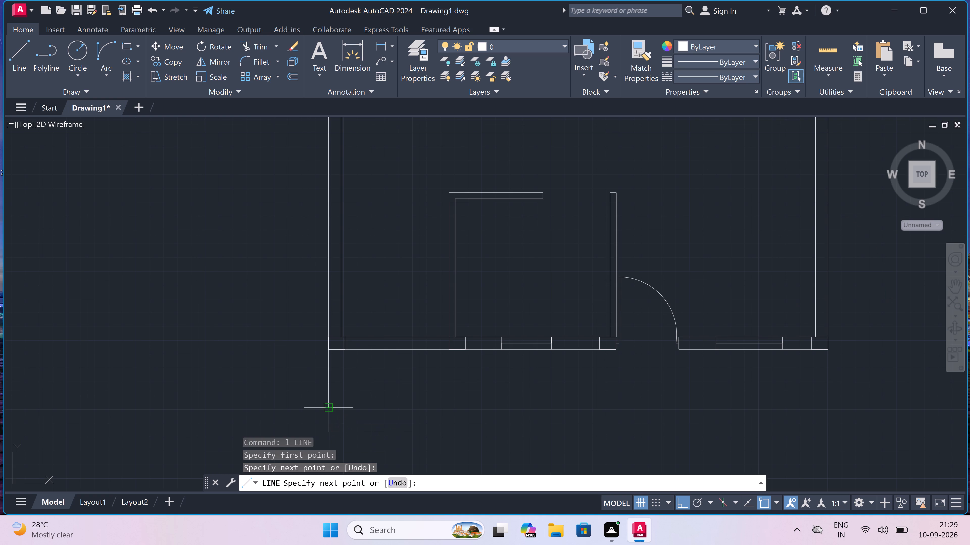
{"action": "type", "text": "4.5"}
{"action": "type", "text": "\""}
{"action": "key", "text": "space"}
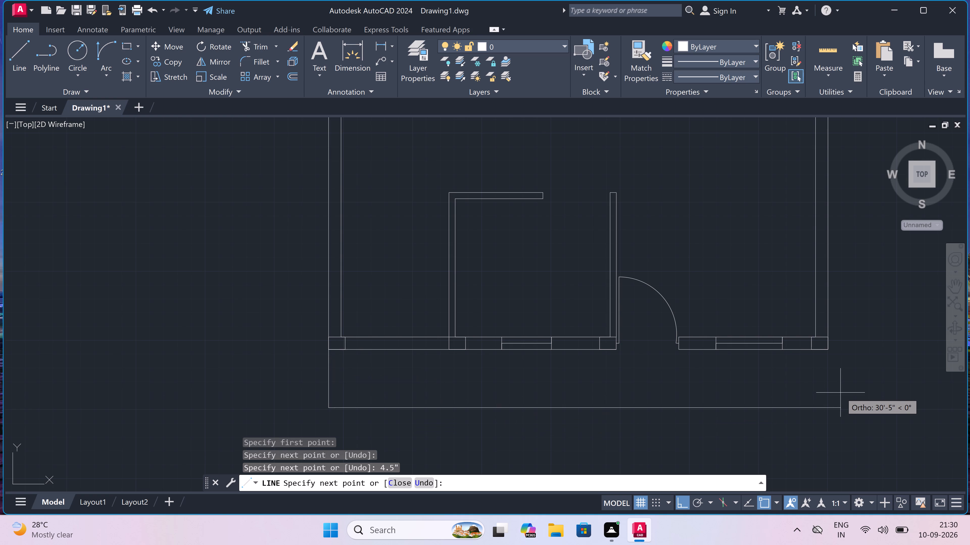
{"action": "scroll", "coordinate": [840, 393], "scroll_direction": "up", "scroll_amount": 2}
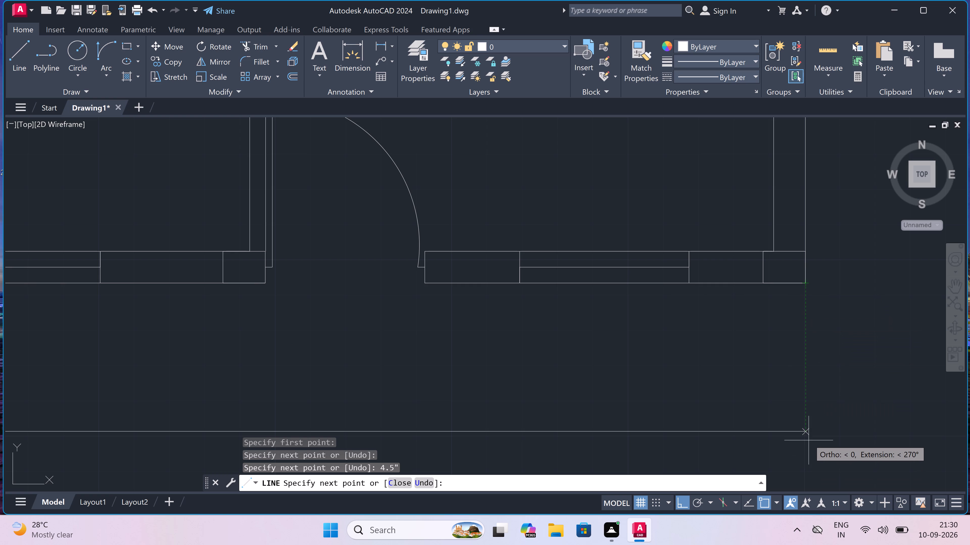
{"action": "left_click", "coordinate": [807, 432]}
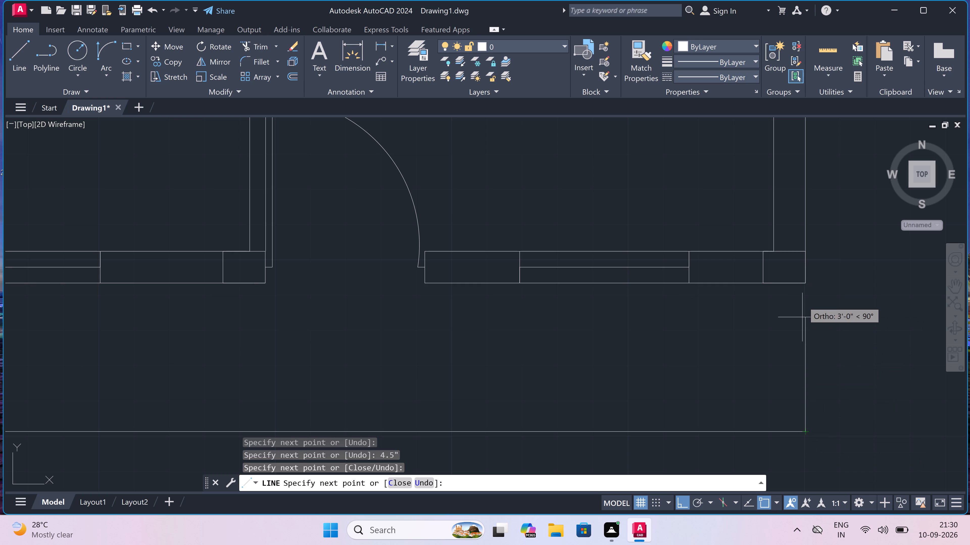
{"action": "left_click", "coordinate": [804, 281]}
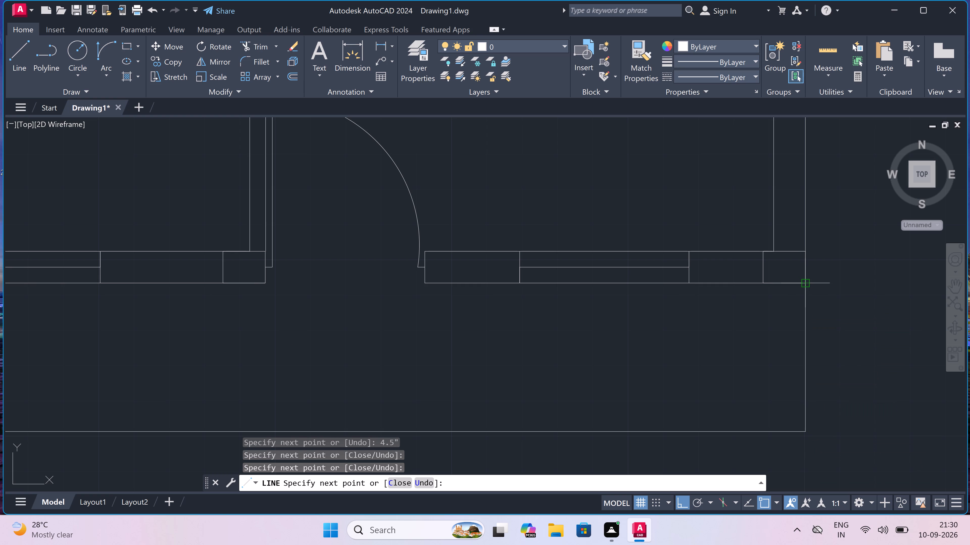
{"action": "key", "text": "Escape"}
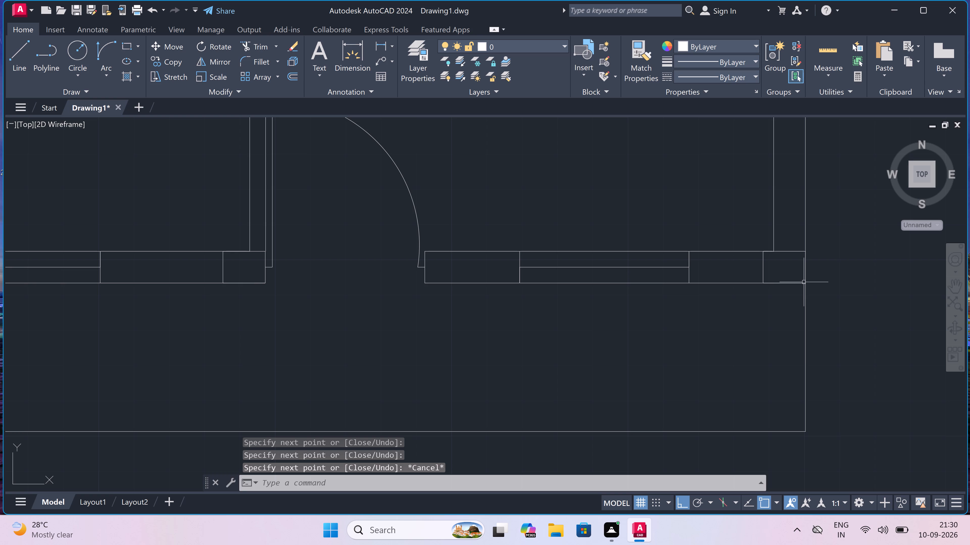
Start an inner outline from the bottom wall's right corner: 2" left, continuing about 3'-5" down to just above the outline's bottom edge.
{"action": "type", "text": "l"}
{"action": "key", "text": "space"}
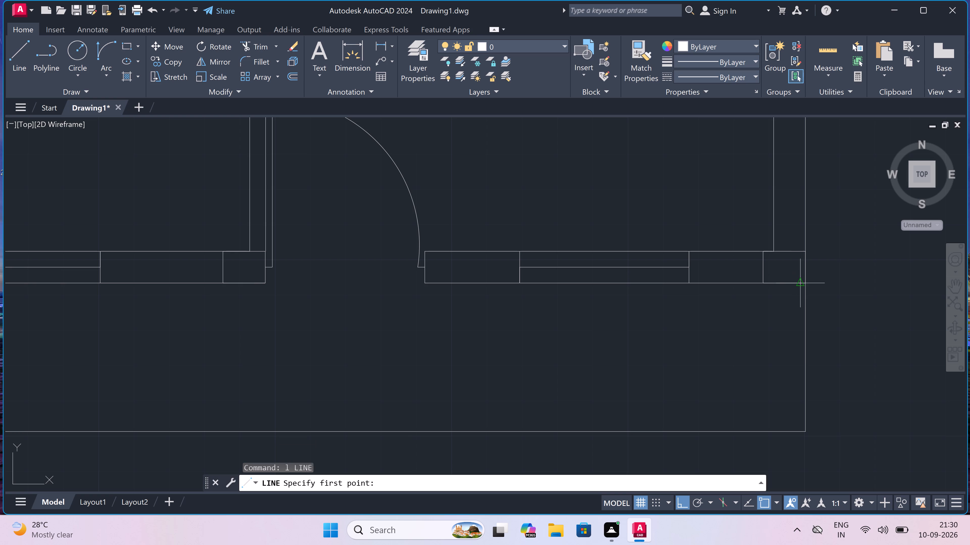
{"action": "left_click", "coordinate": [807, 285]}
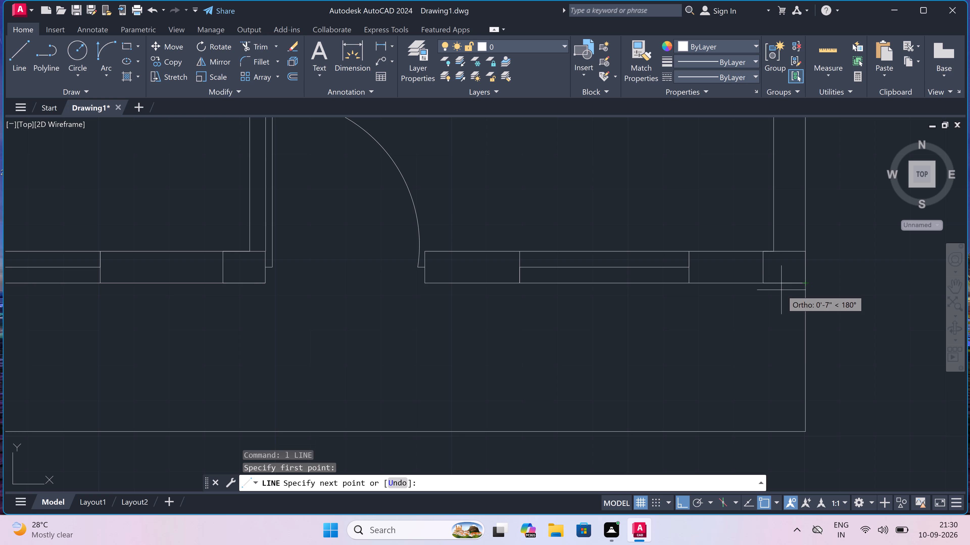
{"action": "type", "text": "4.5\""}
{"action": "key", "text": "space"}
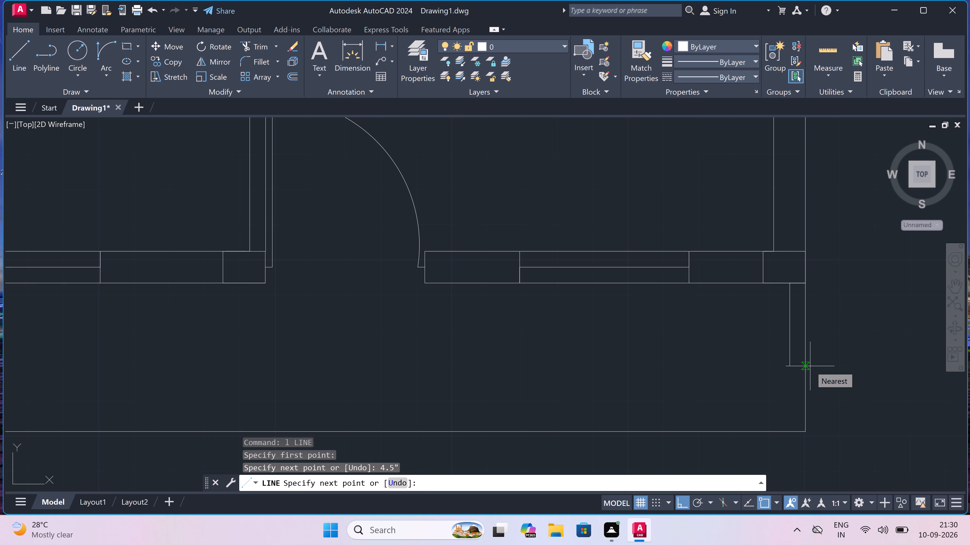
{"action": "key", "text": "ctrl+z"}
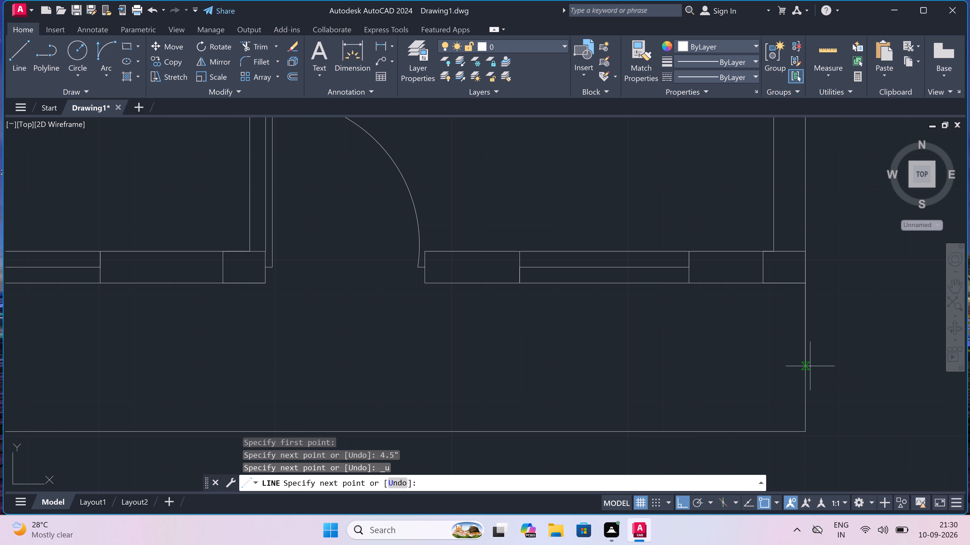
{"action": "left_click", "coordinate": [805, 282]}
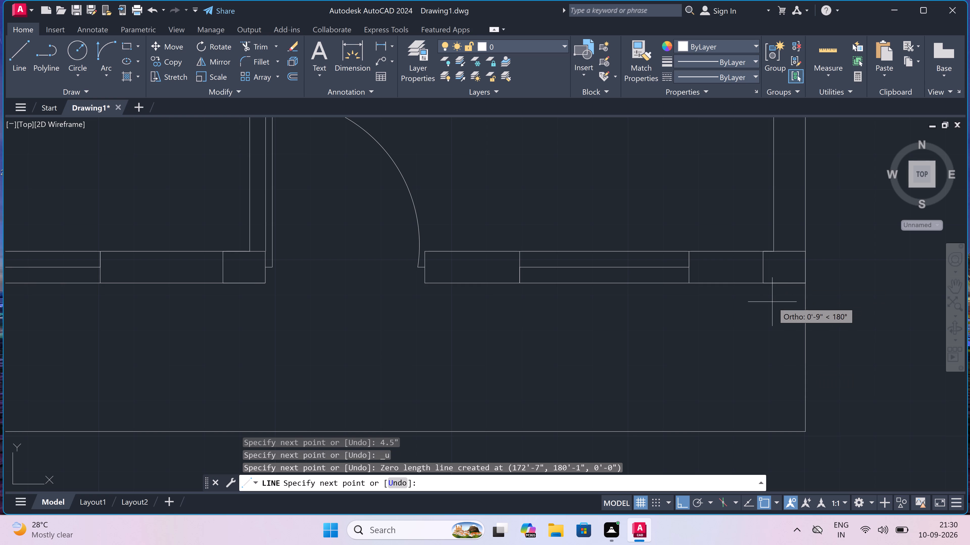
{"action": "type", "text": "2\""}
{"action": "key", "text": "space"}
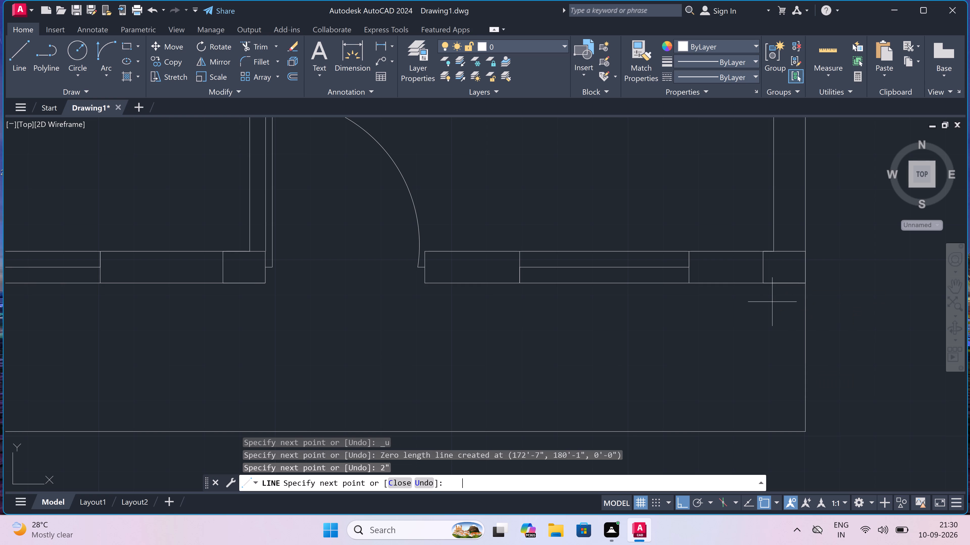
{"action": "scroll", "coordinate": [789, 425], "scroll_direction": "up", "scroll_amount": 1}
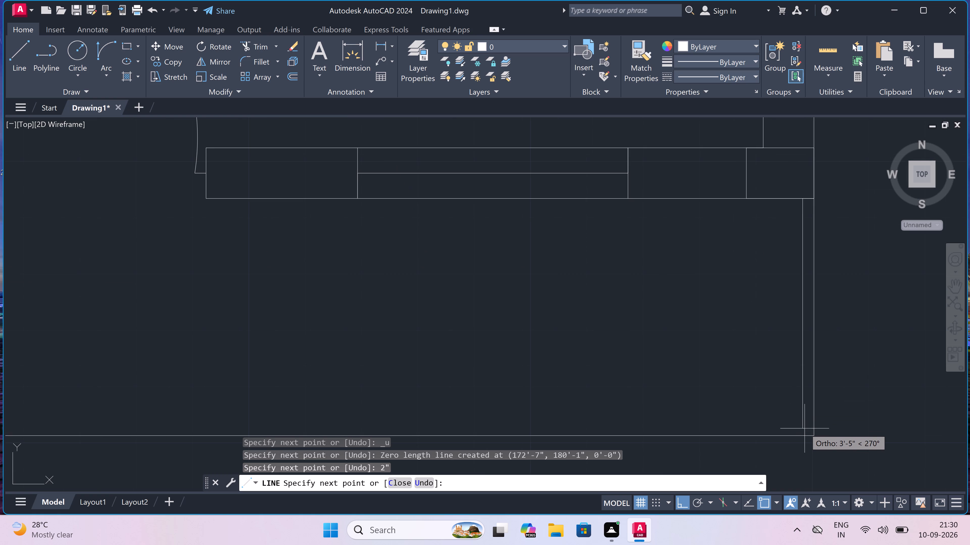
{"action": "left_click_drag", "start_coordinate": [803, 426], "coordinate": [800, 426]}
Continue the inner outline about 24'-8" left, parallel to the outer bottom edge, ending beyond the L-shaped partition.
{"action": "scroll", "coordinate": [730, 416], "scroll_direction": "down", "scroll_amount": 4}
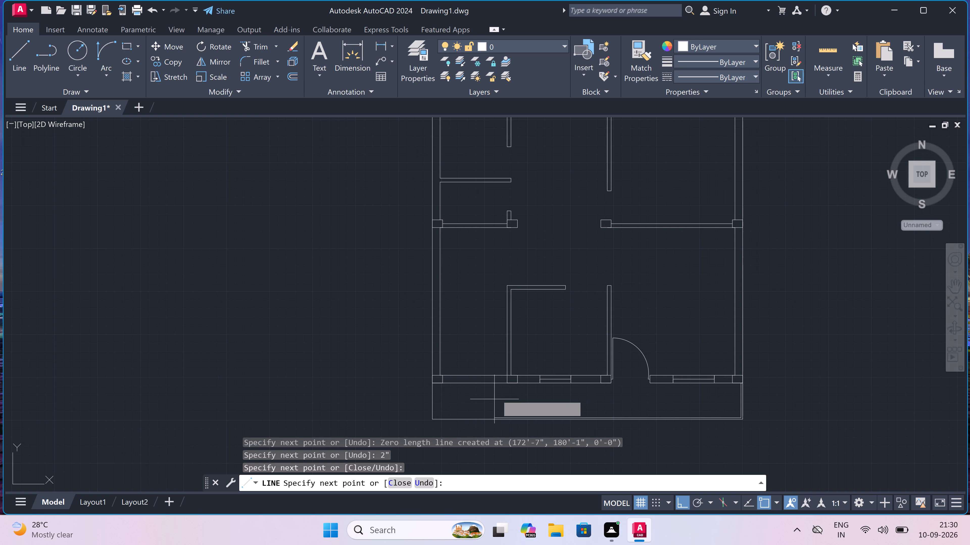
{"action": "left_click", "coordinate": [483, 418]}
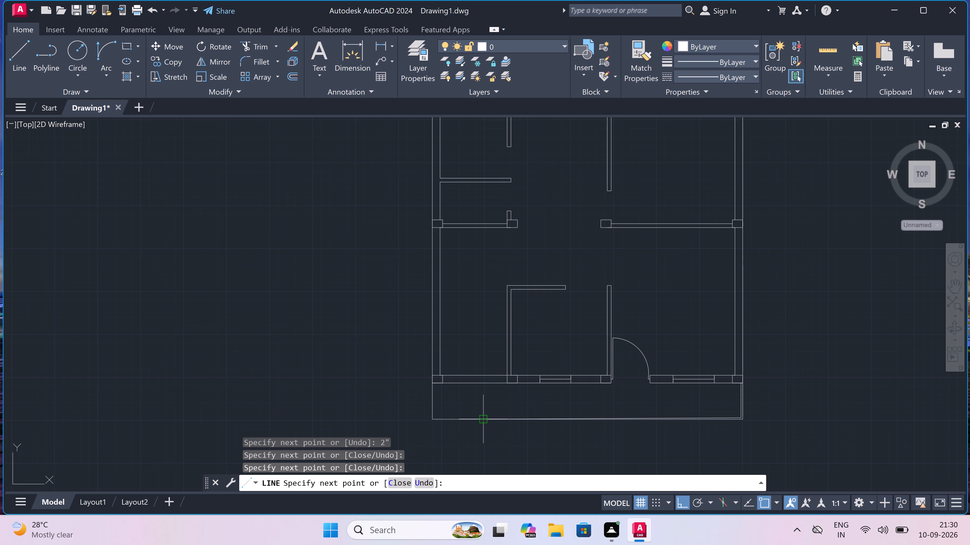
{"action": "key", "text": "ctrl+z"}
{"action": "scroll", "coordinate": [484, 416], "scroll_direction": "up", "scroll_amount": 2}
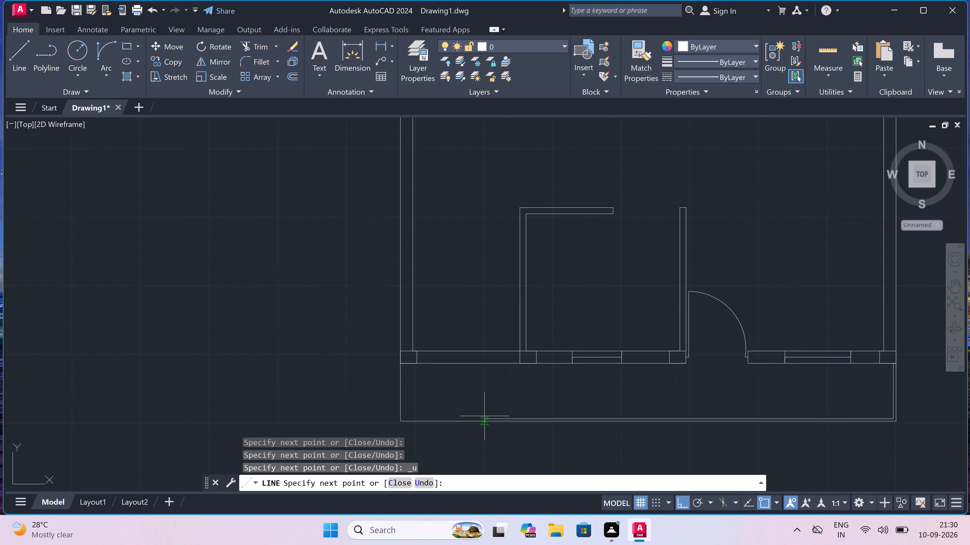
{"action": "scroll", "coordinate": [485, 419], "scroll_direction": "up", "scroll_amount": 2}
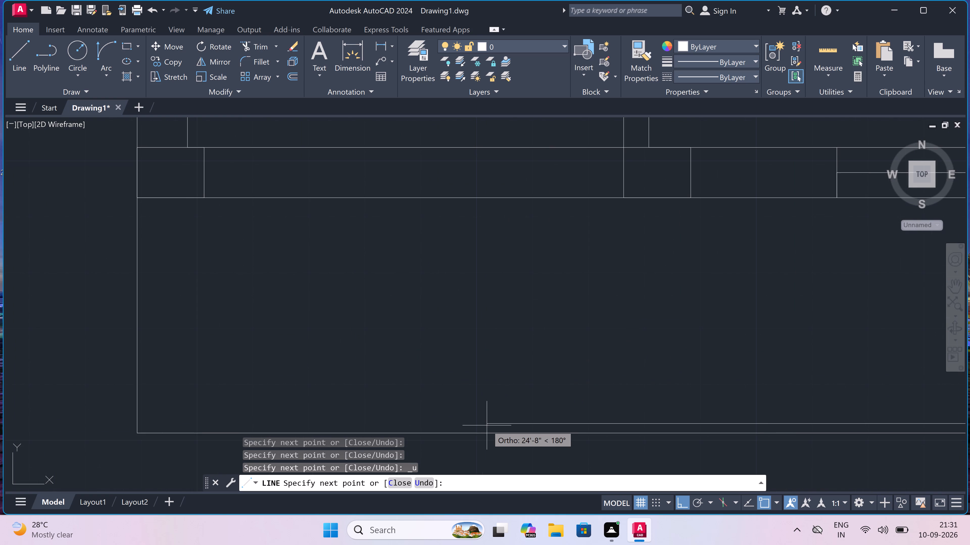
{"action": "scroll", "coordinate": [487, 425], "scroll_direction": "up", "scroll_amount": 2}
{"action": "left_click", "coordinate": [487, 422]}
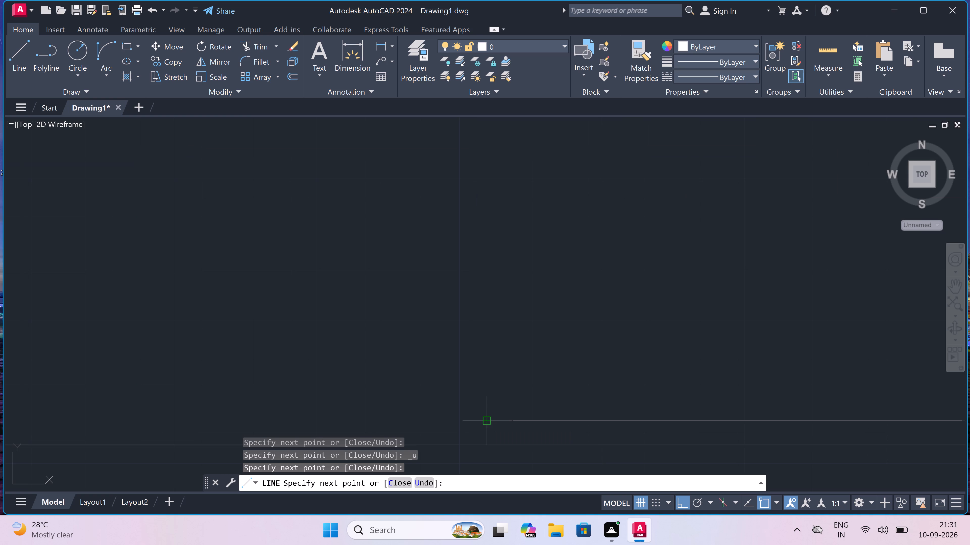
{"action": "key", "text": "Escape"}
Draw a vertical line from the lower-left corner of the column below the L-shaped partition down to the inner outline.
{"action": "scroll", "coordinate": [486, 422], "scroll_direction": "down", "scroll_amount": 4}
{"action": "key", "text": "space"}
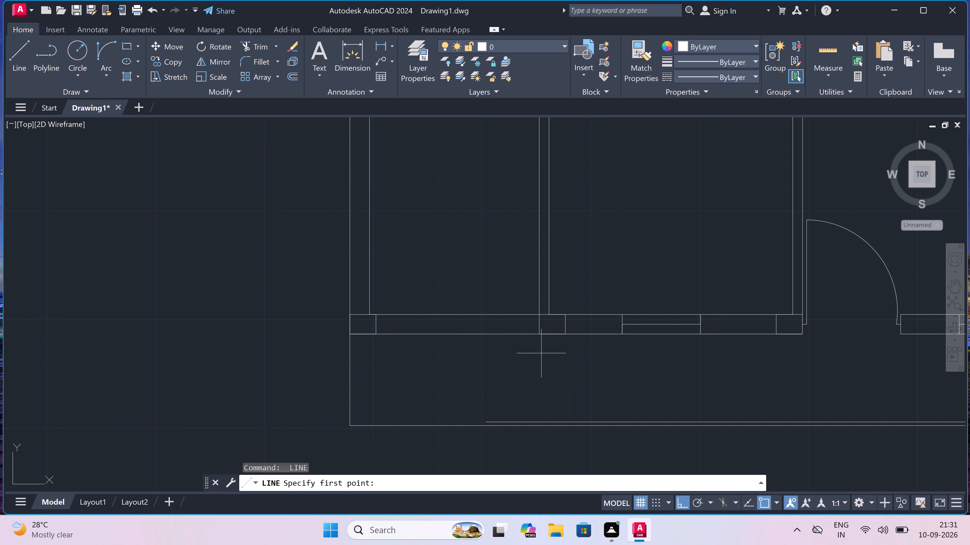
{"action": "left_click", "coordinate": [538, 336]}
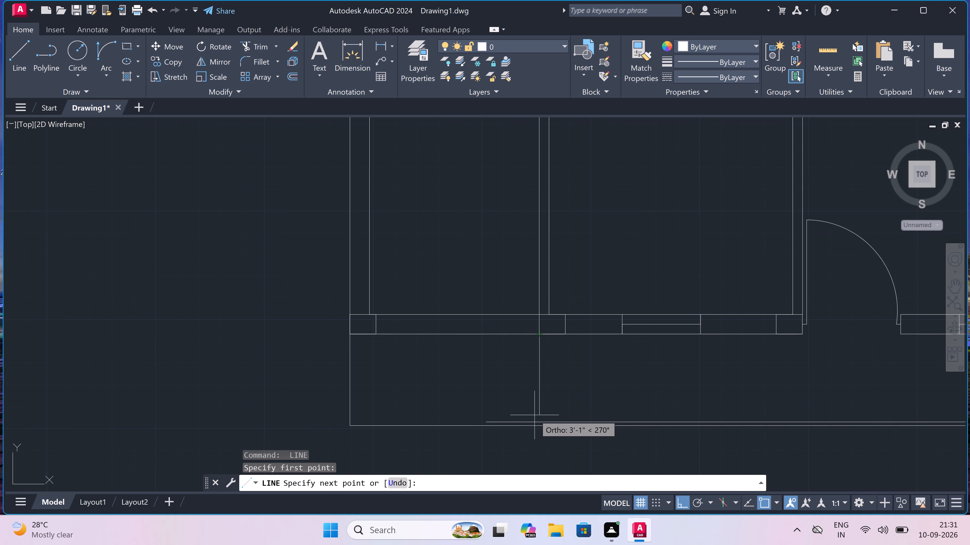
{"action": "scroll", "coordinate": [537, 423], "scroll_direction": "up", "scroll_amount": 1}
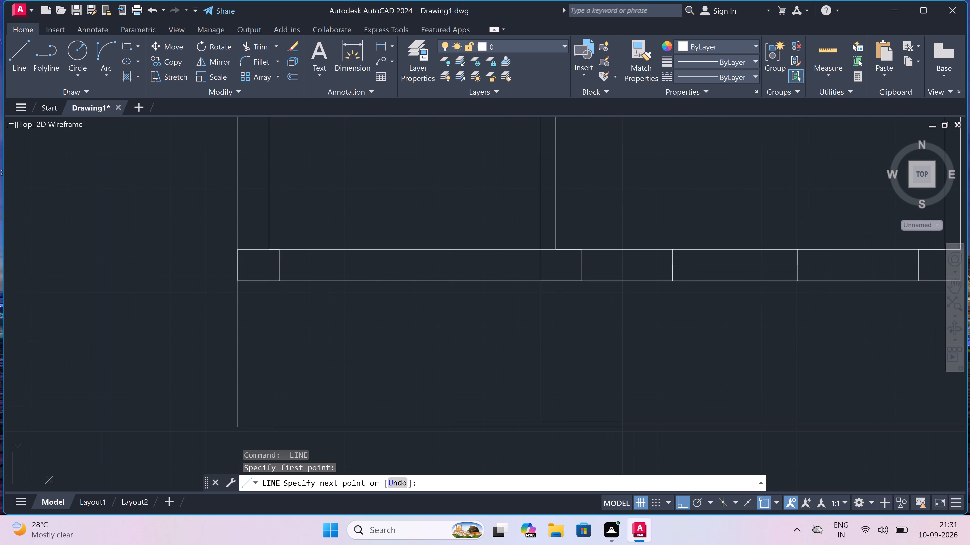
{"action": "left_click", "coordinate": [541, 422]}
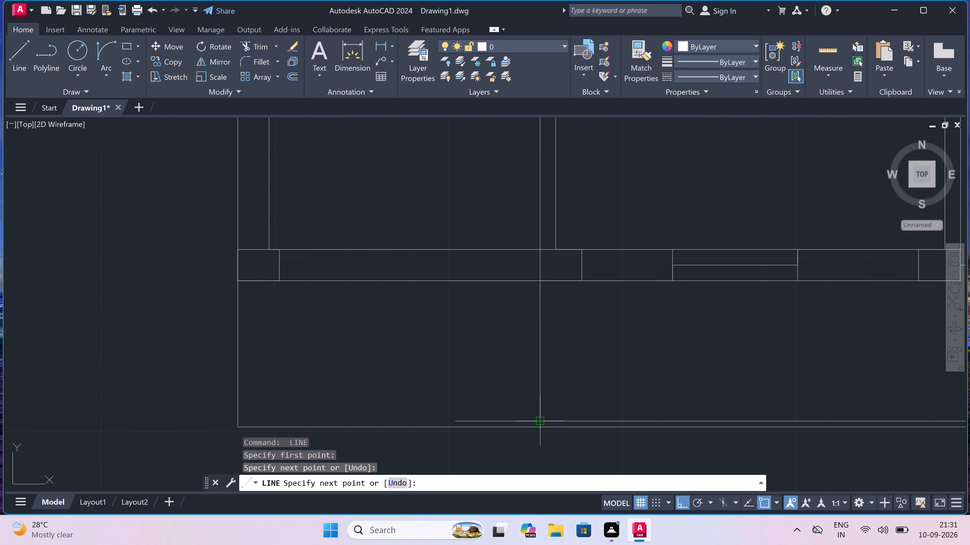
{"action": "key", "text": "Escape"}
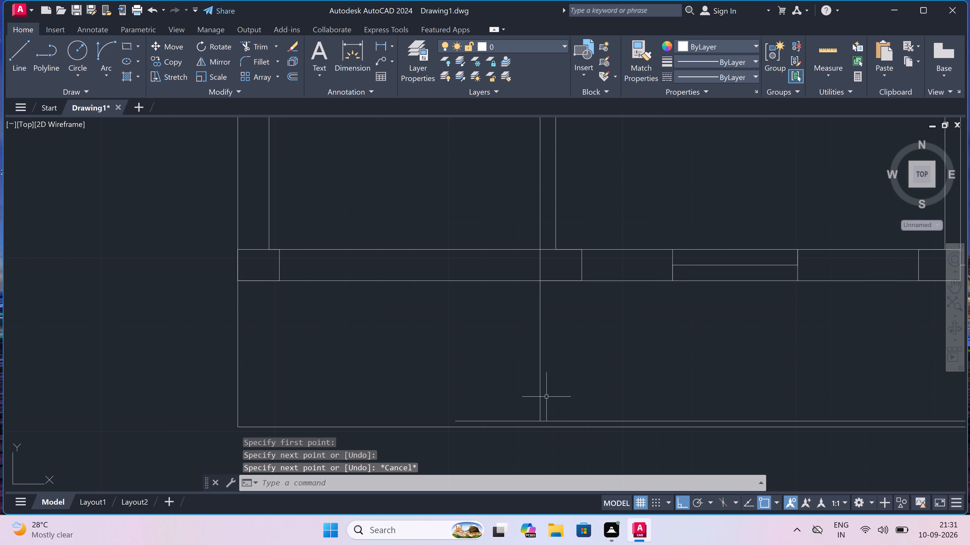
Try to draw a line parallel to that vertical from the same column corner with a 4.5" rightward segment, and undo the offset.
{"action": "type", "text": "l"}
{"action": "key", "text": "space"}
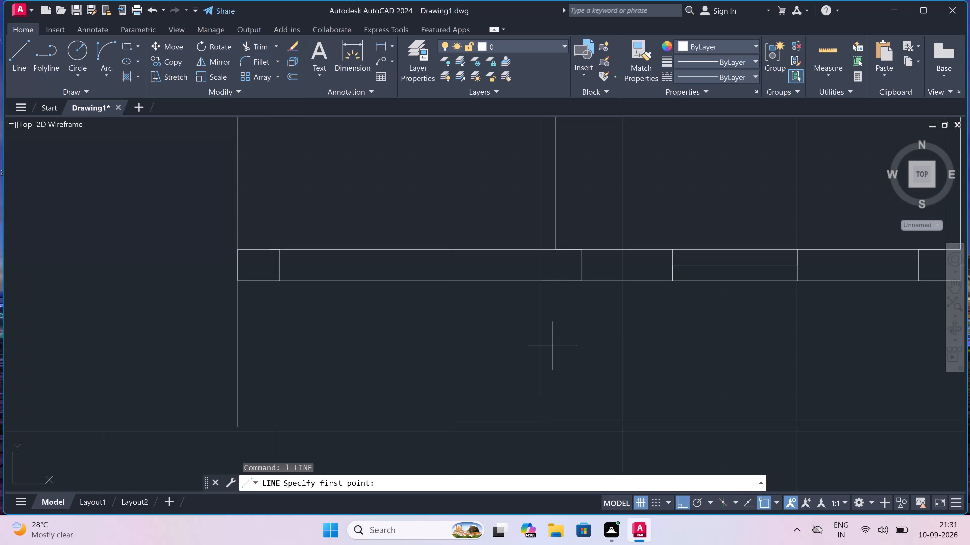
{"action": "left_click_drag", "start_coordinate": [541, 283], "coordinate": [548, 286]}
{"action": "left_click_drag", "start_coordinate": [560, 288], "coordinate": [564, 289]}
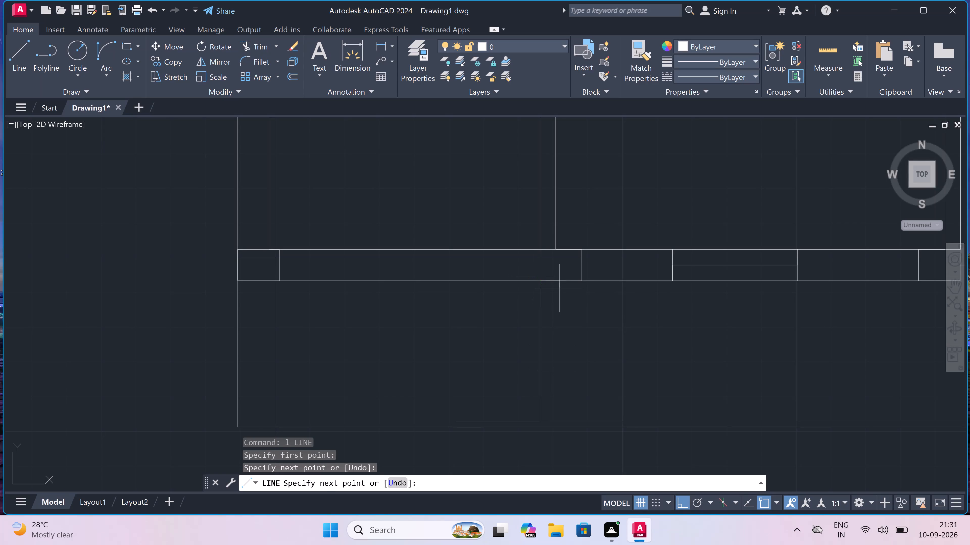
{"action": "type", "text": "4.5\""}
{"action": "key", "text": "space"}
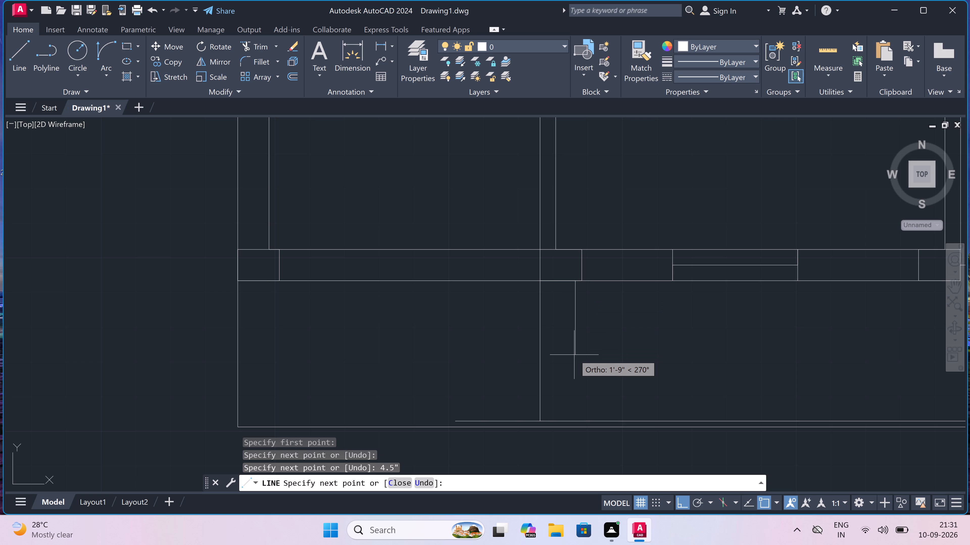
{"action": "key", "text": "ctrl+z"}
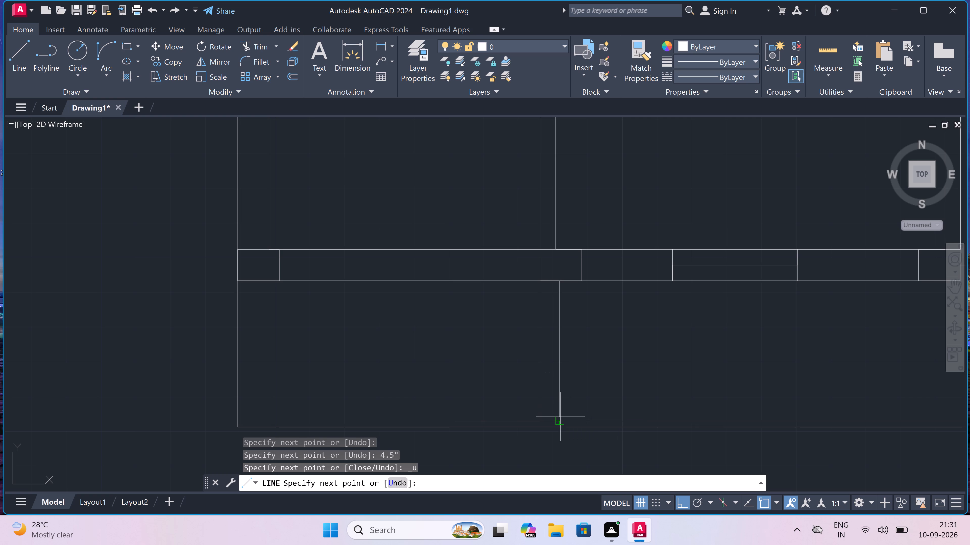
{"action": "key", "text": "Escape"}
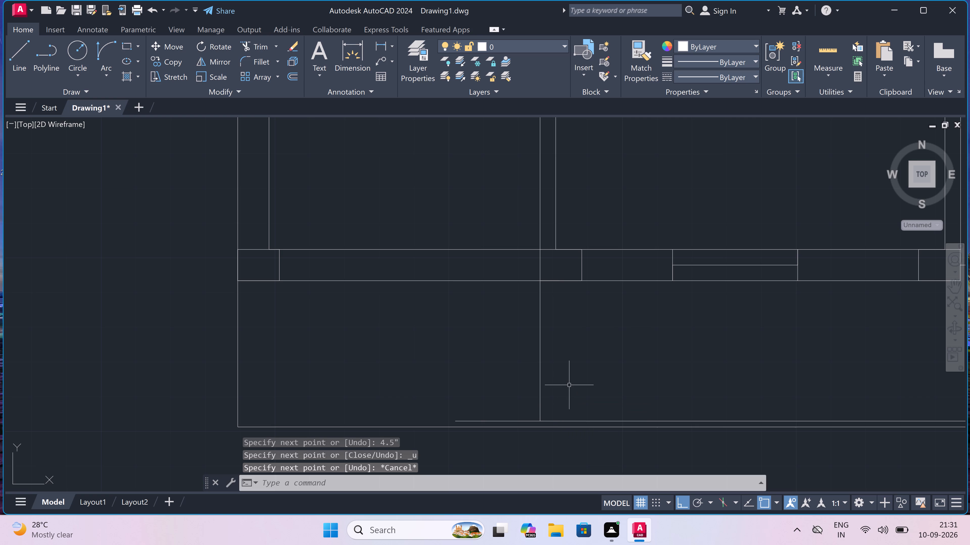
Draw an inner outline from the bottom wall's lower-left corner: 4" right, about 3'-3" down, and across to the vertical divider line.
{"action": "type", "text": "l"}
{"action": "key", "text": "space"}
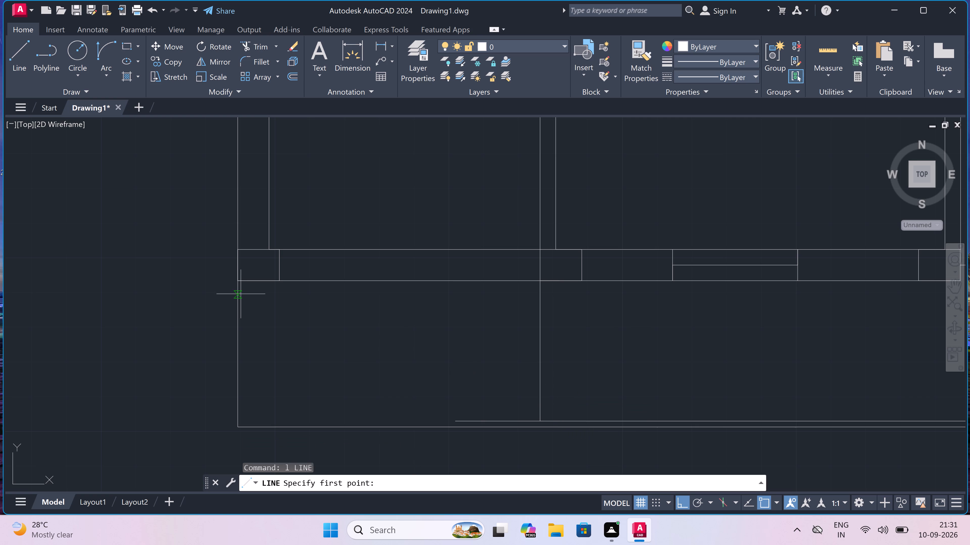
{"action": "left_click_drag", "start_coordinate": [238, 282], "coordinate": [245, 282]}
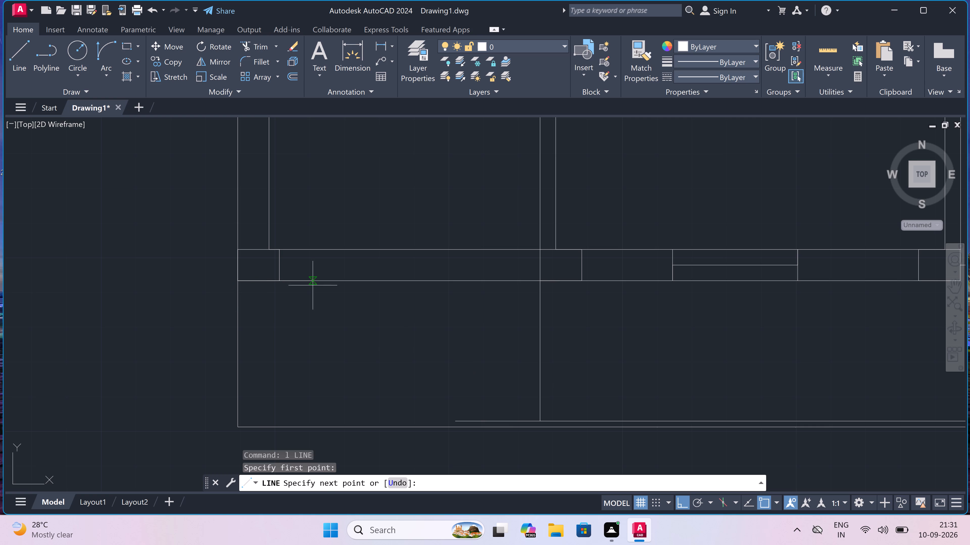
{"action": "type", "text": "4\""}
{"action": "key", "text": "space"}
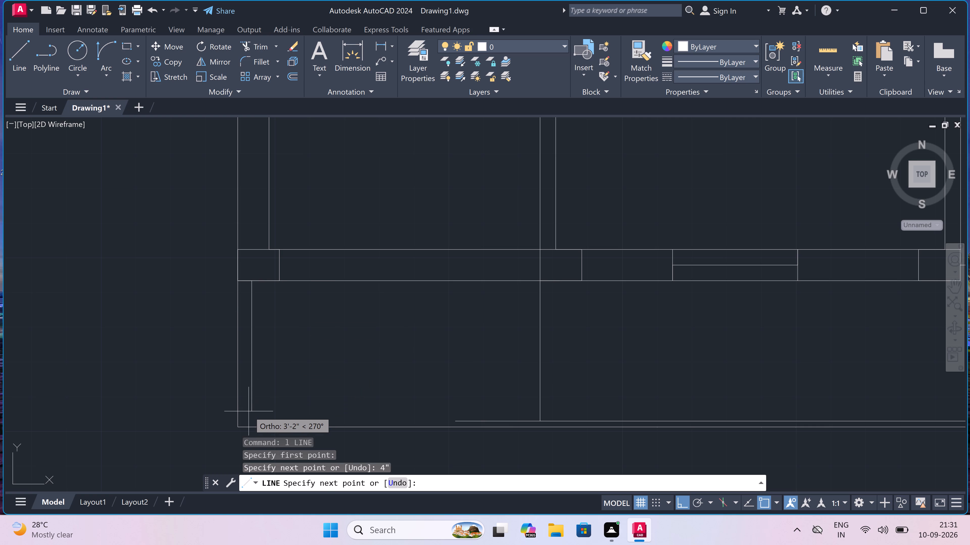
{"action": "left_click_drag", "start_coordinate": [251, 415], "coordinate": [252, 416]}
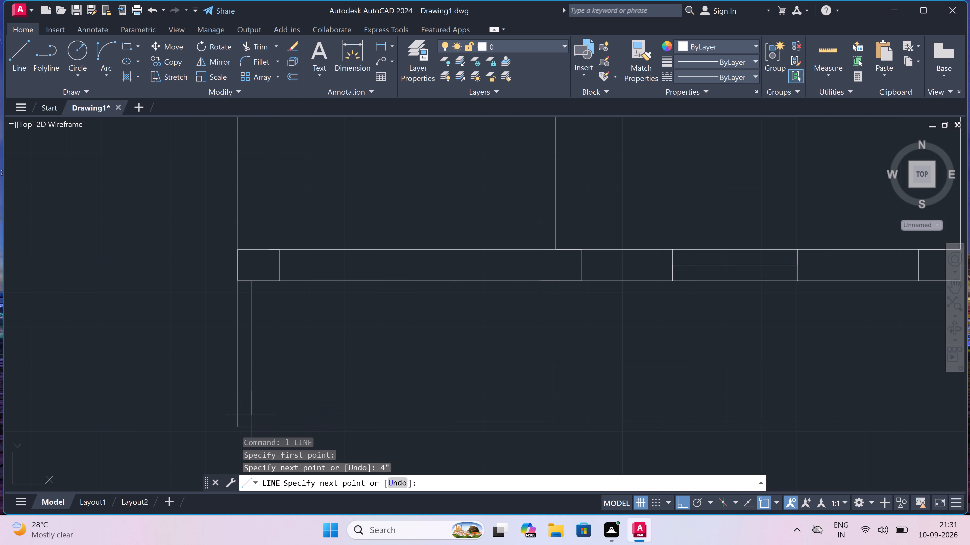
{"action": "left_click_drag", "start_coordinate": [252, 416], "coordinate": [254, 416]}
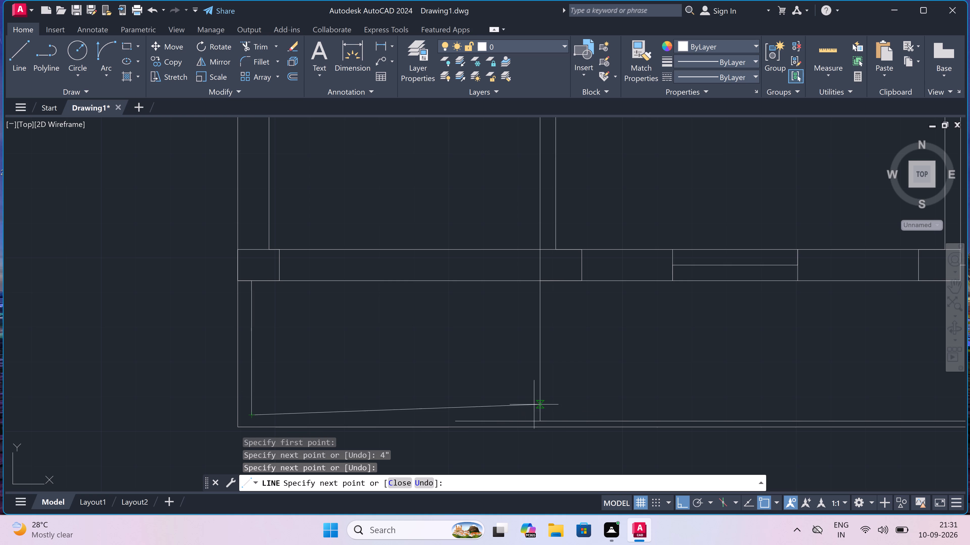
{"action": "double_click", "coordinate": [540, 412]}
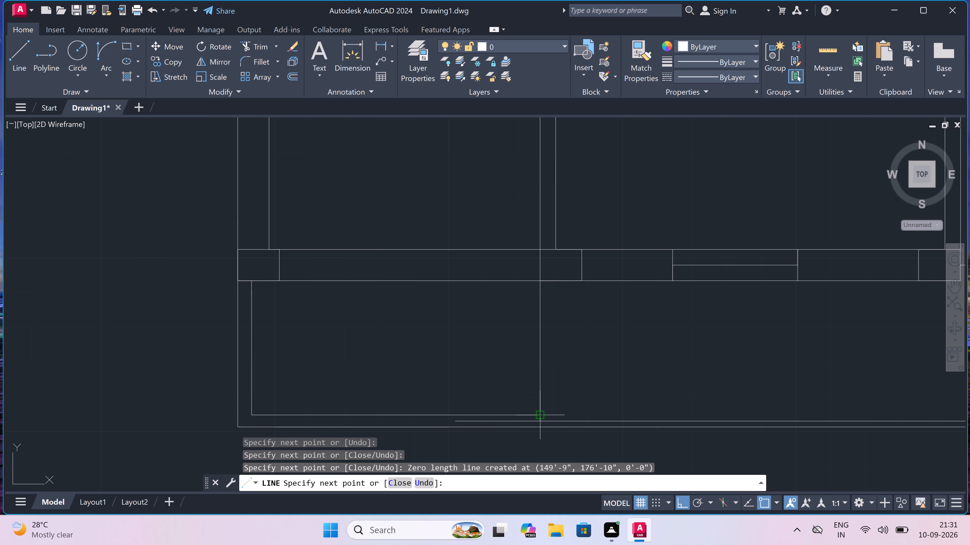
{"action": "key", "text": "Escape"}
Trim the inner-outline stub left of the divider and the divider's short end below the new inner line.
{"action": "type", "text": "tr"}
{"action": "key", "text": "space"}
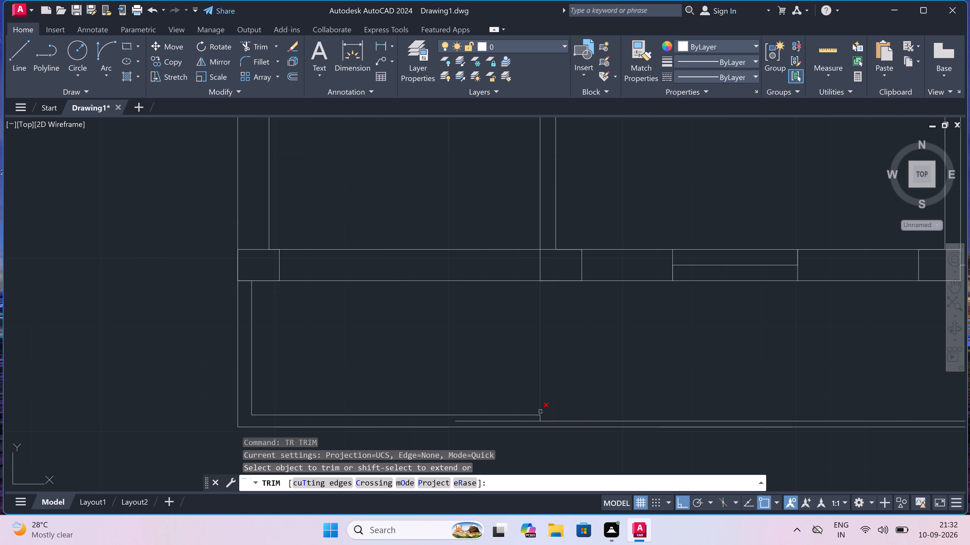
{"action": "scroll", "coordinate": [538, 423], "scroll_direction": "up", "scroll_amount": 3}
{"action": "left_click", "coordinate": [513, 417]}
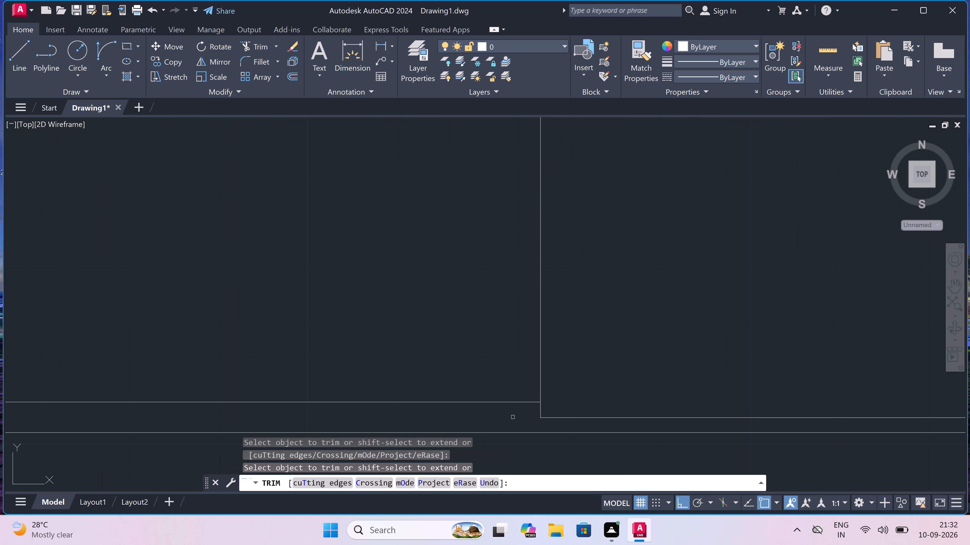
{"action": "double_click", "coordinate": [543, 410]}
{"action": "left_click", "coordinate": [536, 411]}
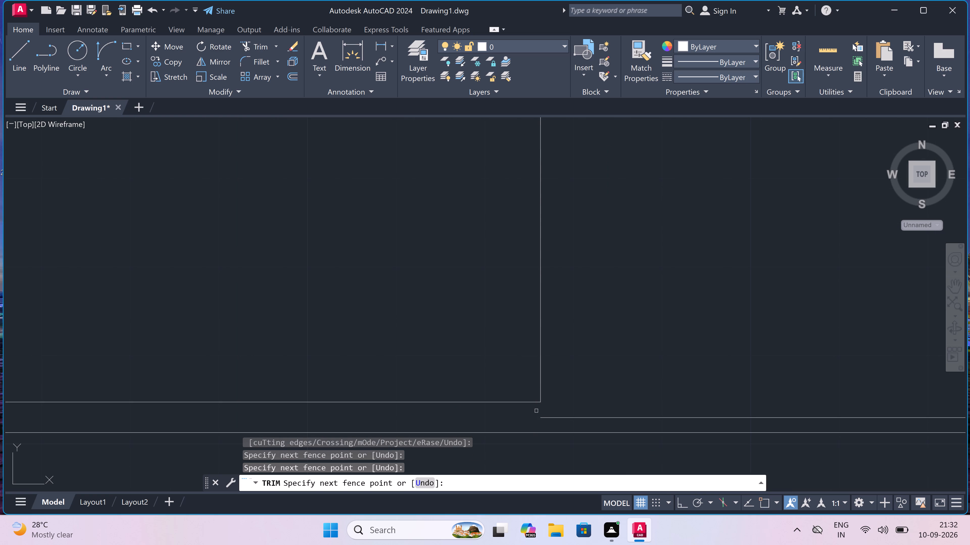
{"action": "scroll", "coordinate": [536, 412], "scroll_direction": "down", "scroll_amount": 3}
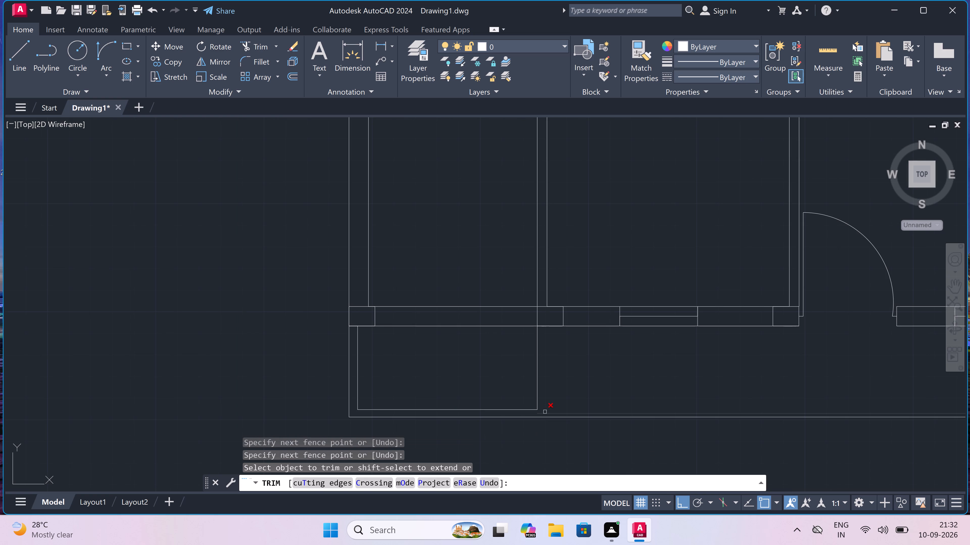
{"action": "scroll", "coordinate": [545, 412], "scroll_direction": "down", "scroll_amount": 2}
{"action": "scroll", "coordinate": [545, 412], "scroll_direction": "up", "scroll_amount": 1}
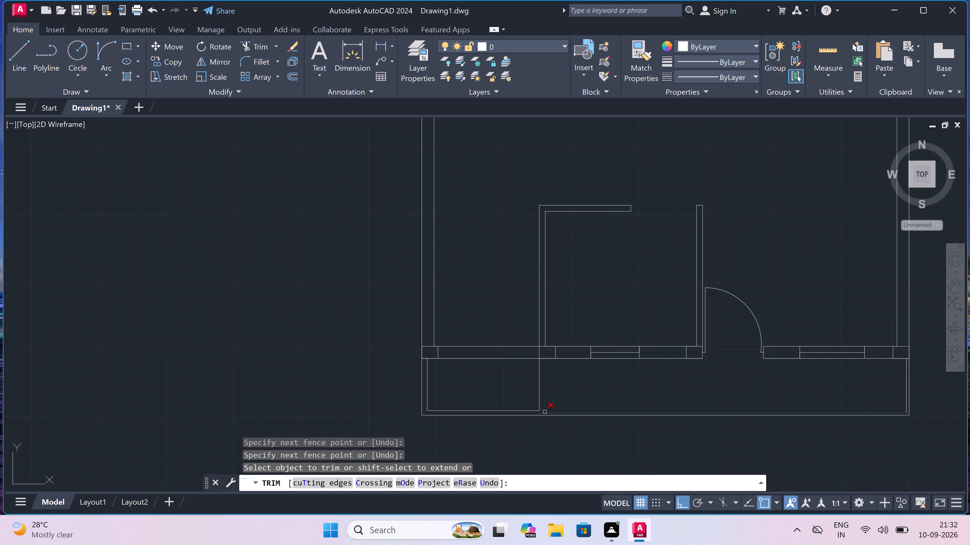
{"action": "scroll", "coordinate": [545, 412], "scroll_direction": "up", "scroll_amount": 1}
{"action": "key", "text": "Escape"}
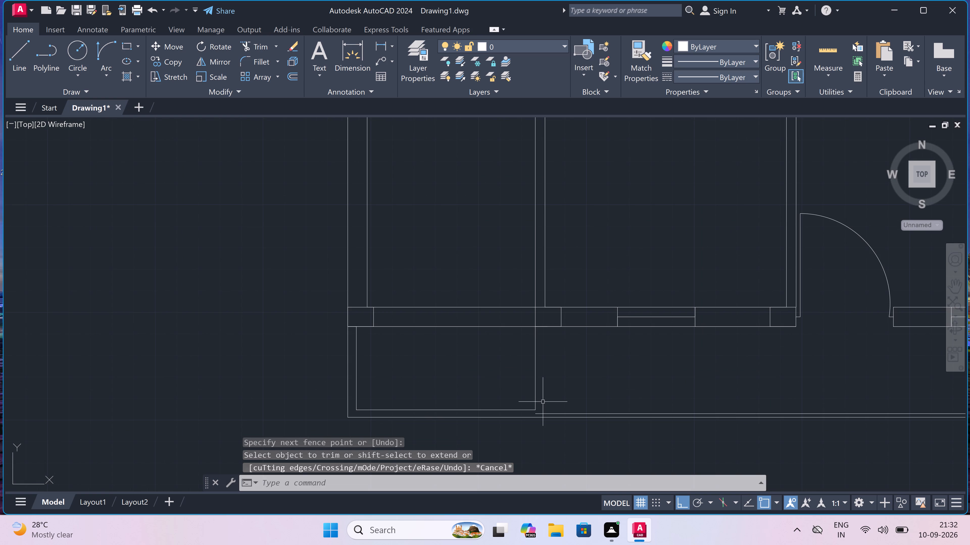
Draw the divider's second line, starting 4" right of the column's lower-left corner and running down to the outer outline's bottom edge.
{"action": "type", "text": "l"}
{"action": "key", "text": "space"}
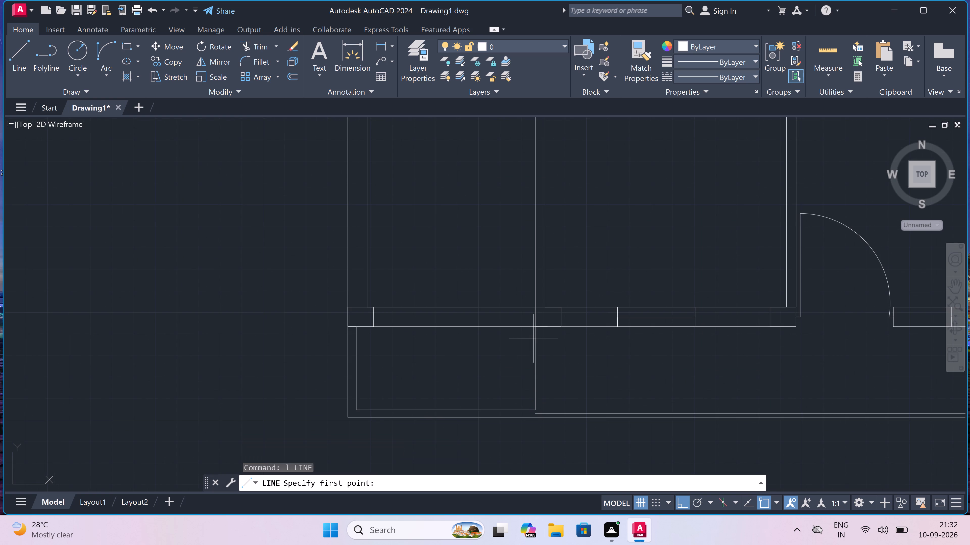
{"action": "left_click_drag", "start_coordinate": [537, 326], "coordinate": [540, 328]}
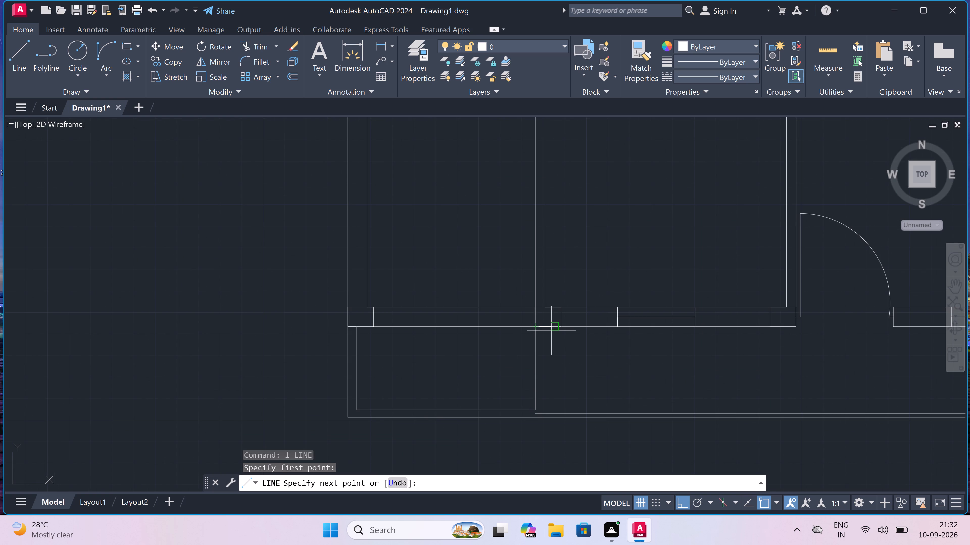
{"action": "type", "text": "4\""}
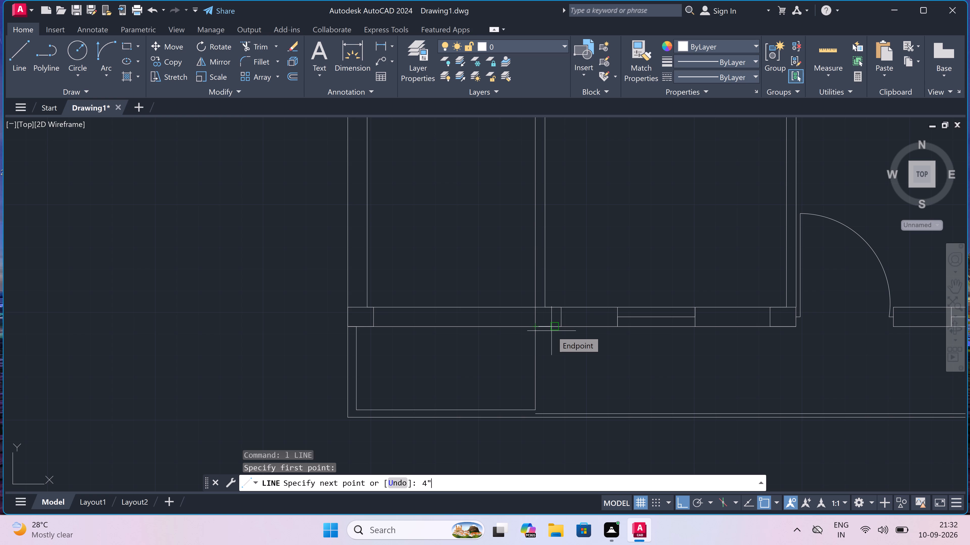
{"action": "key", "text": "space"}
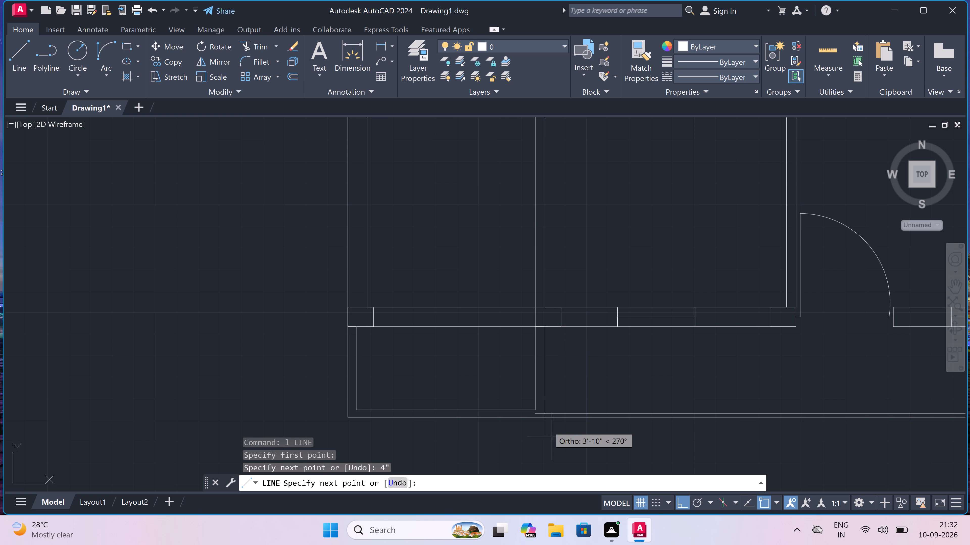
{"action": "scroll", "coordinate": [544, 423], "scroll_direction": "up", "scroll_amount": 3}
{"action": "left_click", "coordinate": [541, 402]}
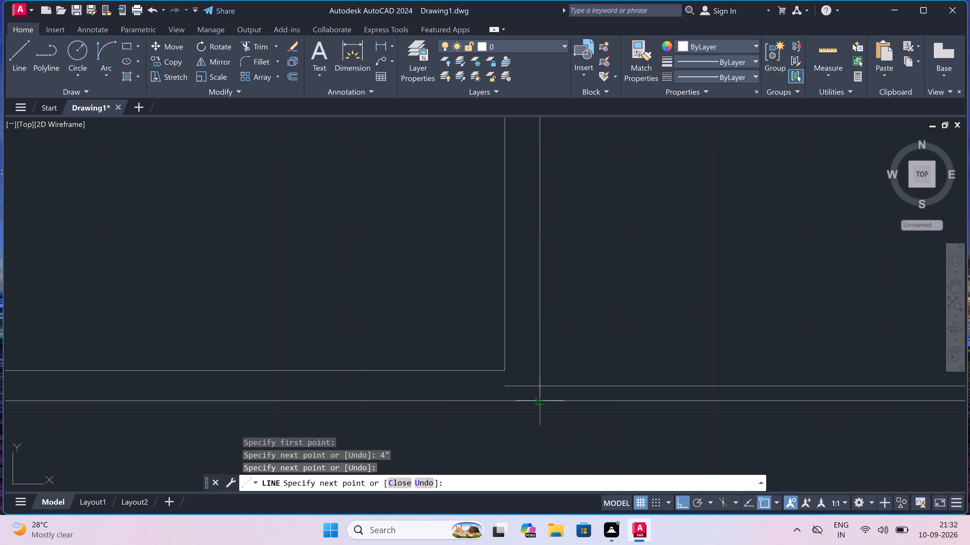
{"action": "key", "text": "Escape"}
Trim the short piece of inner outline lying between the two divider lines.
{"action": "type", "text": "tr"}
{"action": "key", "text": "space"}
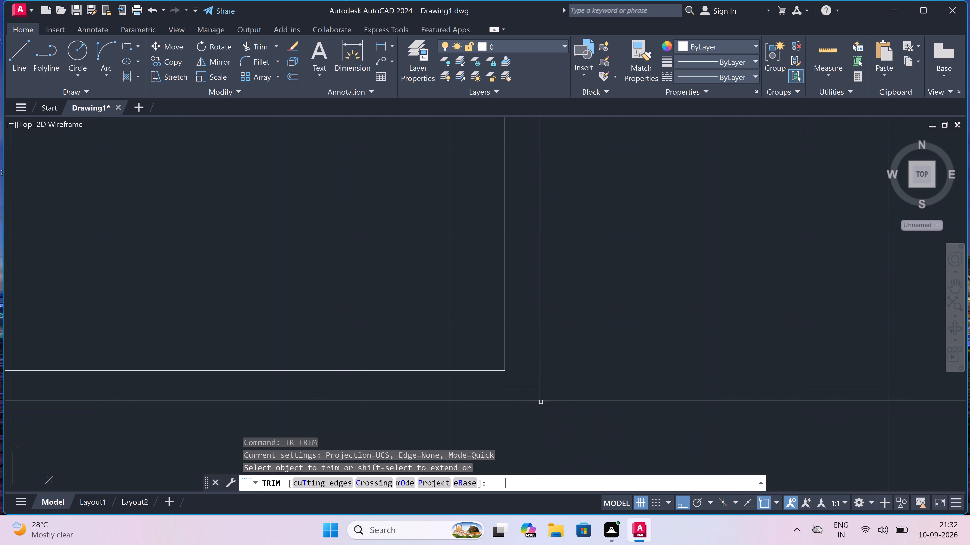
{"action": "left_click", "coordinate": [531, 386]}
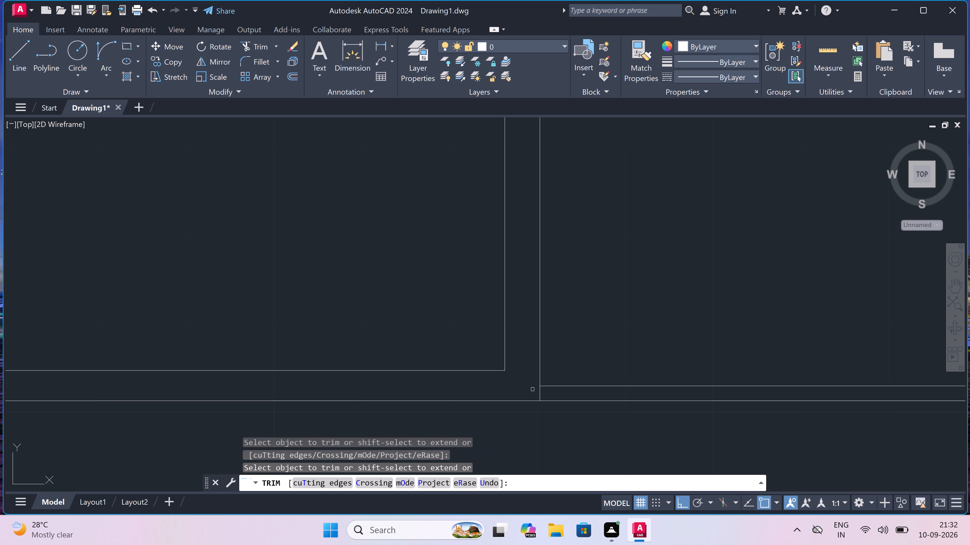
{"action": "key", "text": "Escape"}
Trim both bottom wall lines between the lower-left corner column and the column below the L-shaped partition.
{"action": "scroll", "coordinate": [532, 389], "scroll_direction": "down", "scroll_amount": 4}
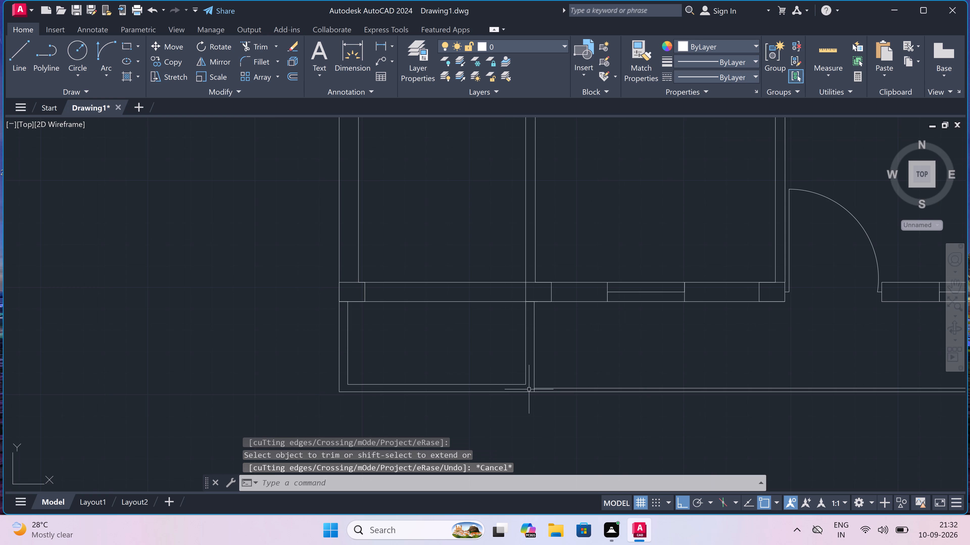
{"action": "scroll", "coordinate": [497, 374], "scroll_direction": "down", "scroll_amount": 2}
{"action": "scroll", "coordinate": [469, 354], "scroll_direction": "up", "scroll_amount": 2}
{"action": "type", "text": "tr"}
{"action": "key", "text": "space"}
{"action": "left_click_drag", "start_coordinate": [469, 354], "coordinate": [472, 343]}
{"action": "left_click", "coordinate": [482, 284]}
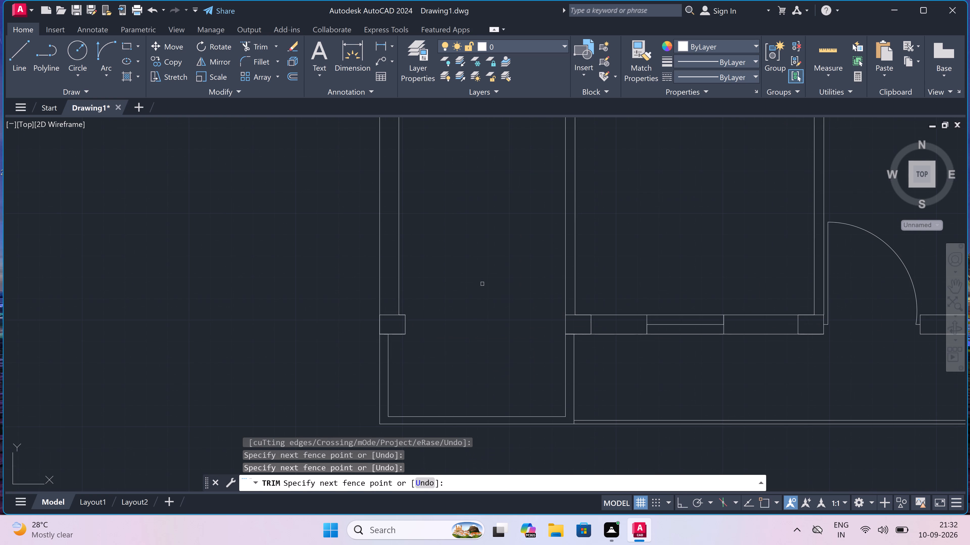
{"action": "scroll", "coordinate": [482, 284], "scroll_direction": "down", "scroll_amount": 3}
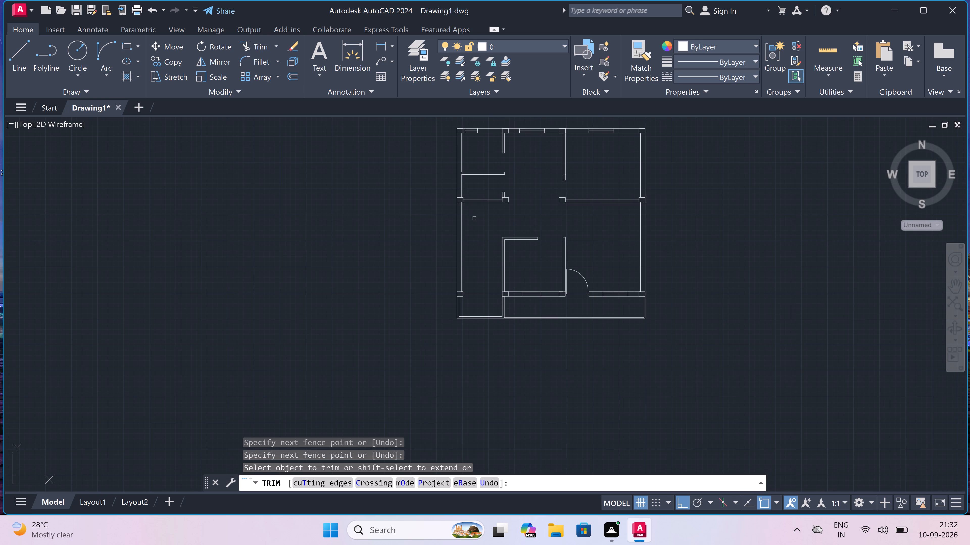
{"action": "scroll", "coordinate": [475, 231], "scroll_direction": "up", "scroll_amount": 2}
{"action": "key", "text": "Escape"}
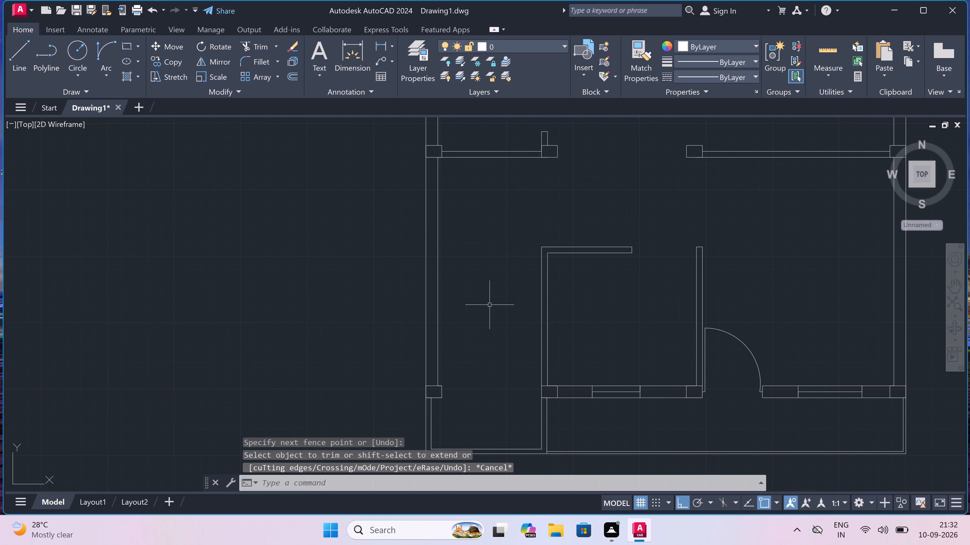
Draw a horizontal line from the L-shaped partition's upper-left corner to the inner face of the left outer wall.
{"action": "key", "text": "l"}
{"action": "key", "text": "space"}
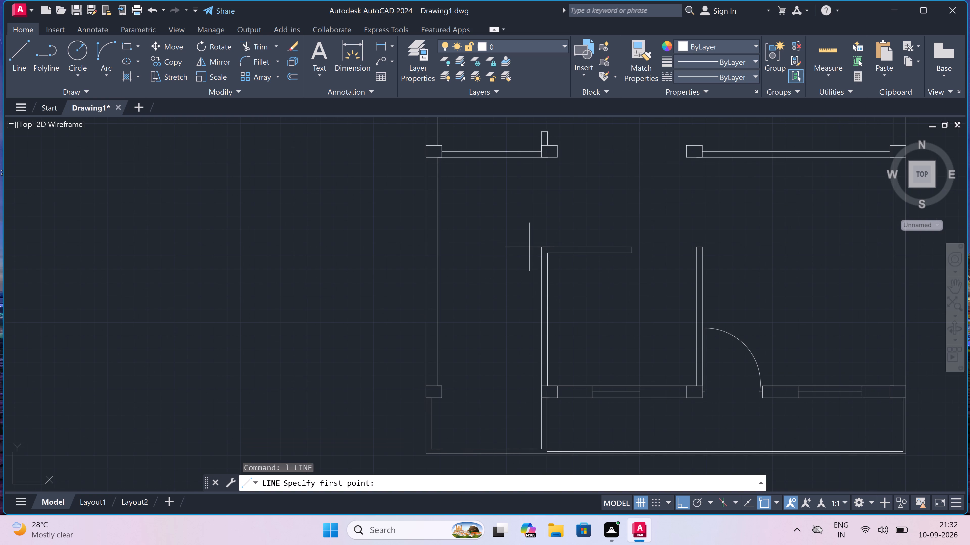
{"action": "left_click_drag", "start_coordinate": [539, 247], "coordinate": [532, 249]}
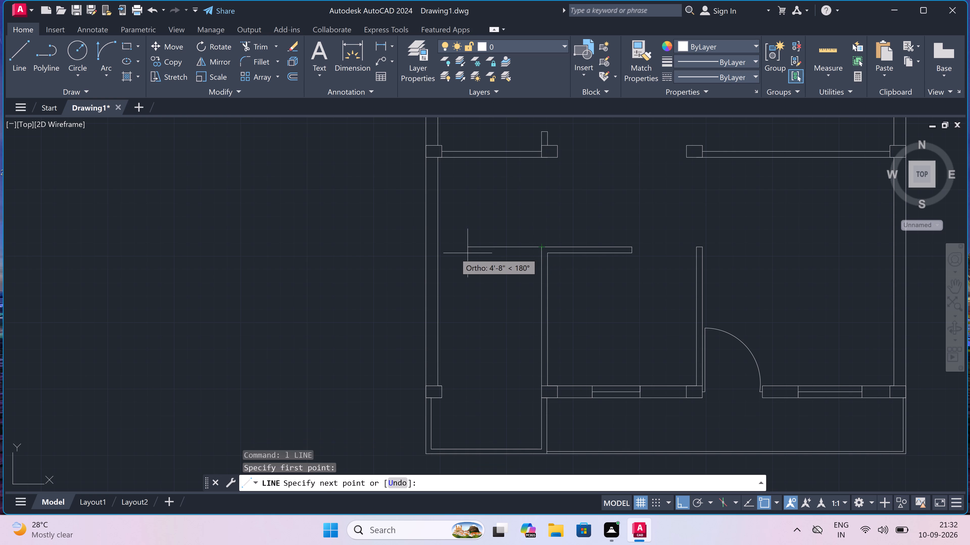
{"action": "left_click", "coordinate": [437, 249]}
{"action": "key", "text": "Escape"}
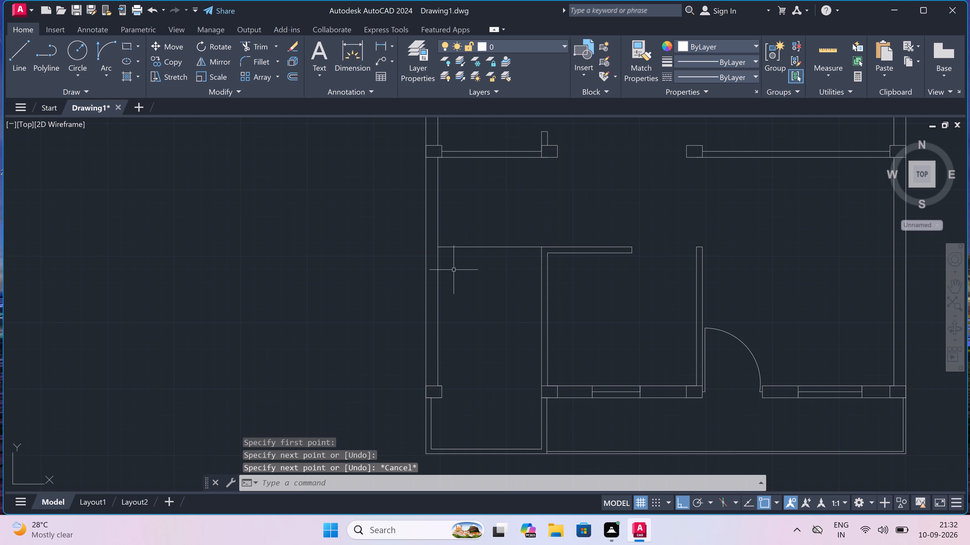
Draw a vertical line from the midpoint of that horizontal line down to the level of the lower columns' top edge.
{"action": "key", "text": "l"}
{"action": "key", "text": "space"}
{"action": "left_click_drag", "start_coordinate": [491, 244], "coordinate": [492, 262]}
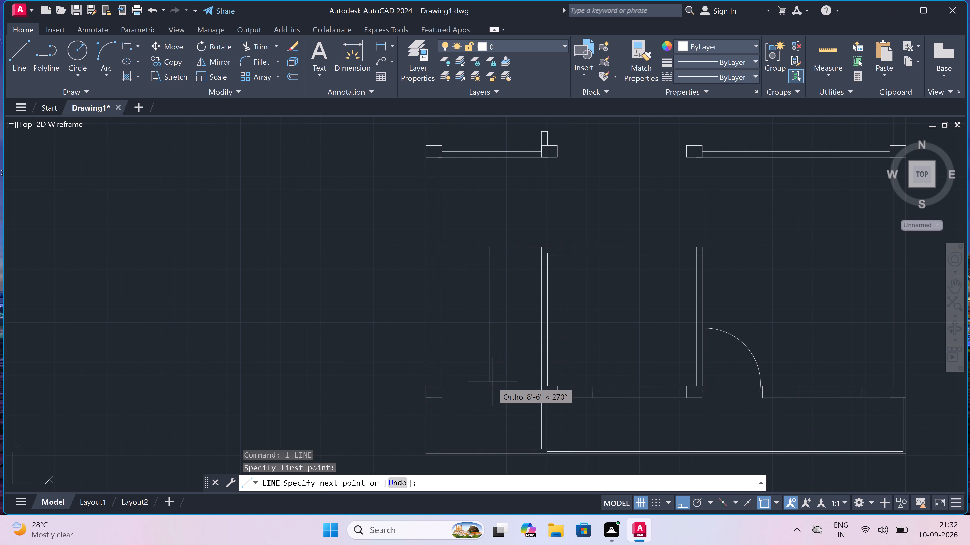
{"action": "left_click", "coordinate": [490, 387]}
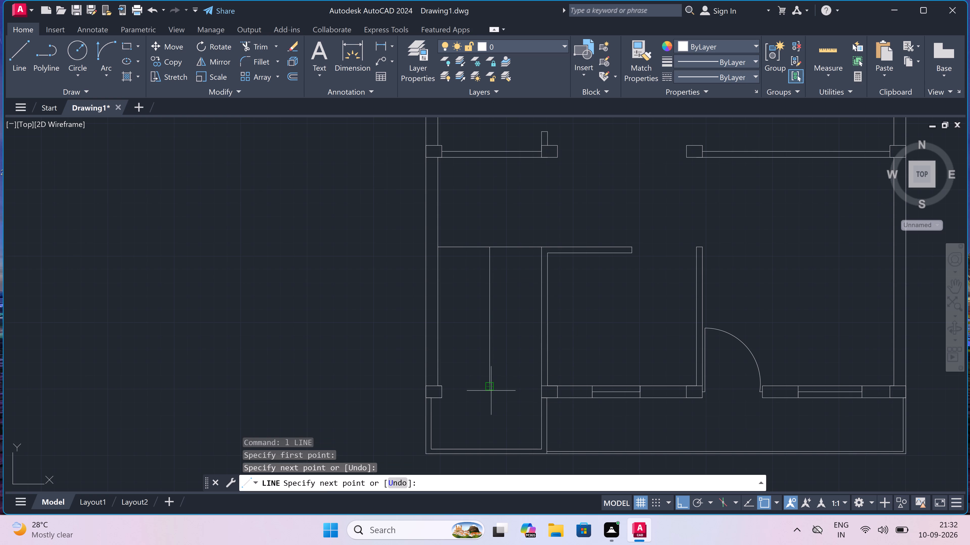
{"action": "key", "text": "Escape"}
Offset the horizontal line beside the L-shaped partition downward at 10" spacing, repeating until there are nine stair tread lines below it.
{"action": "key", "text": "o"}
{"action": "key", "text": "space"}
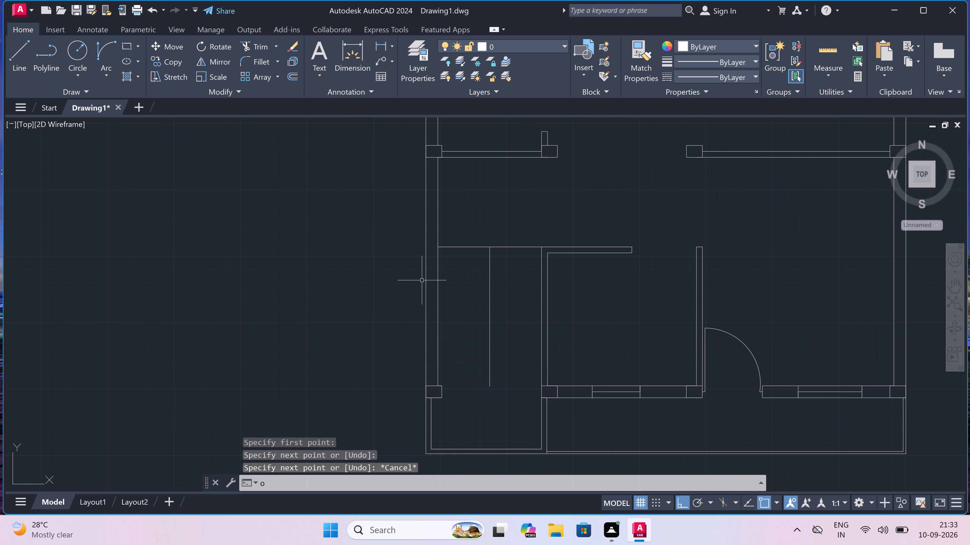
{"action": "left_click_drag", "start_coordinate": [457, 247], "coordinate": [462, 276]}
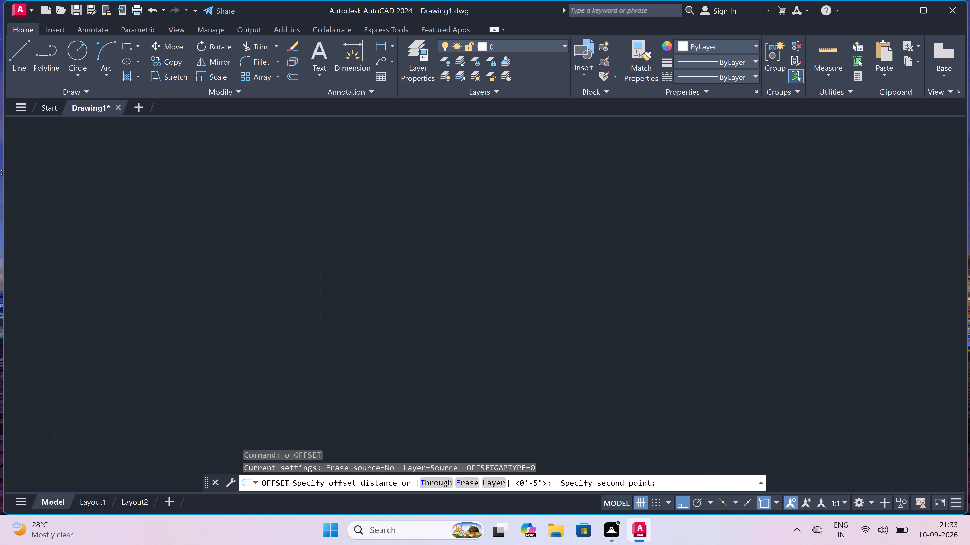
{"action": "type", "text": "10\""}
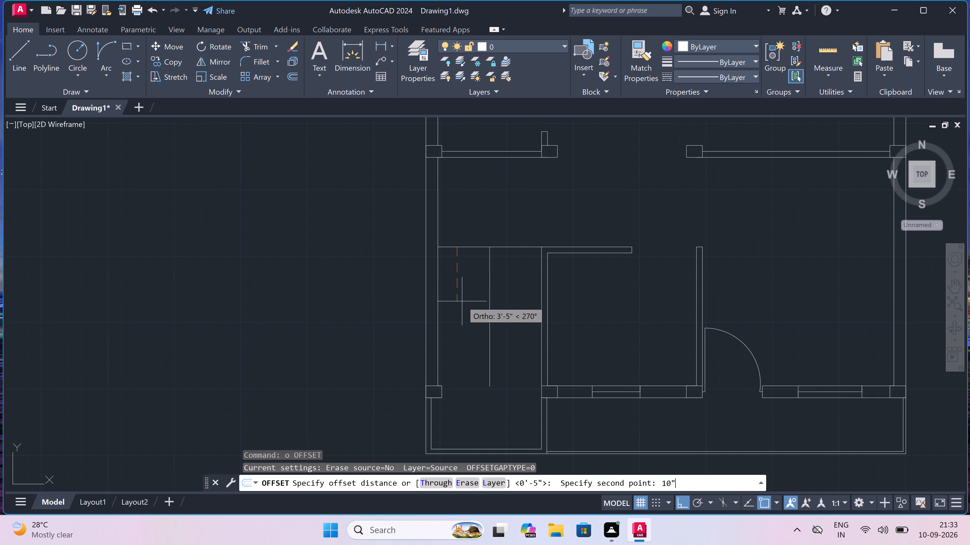
{"action": "key", "text": "space"}
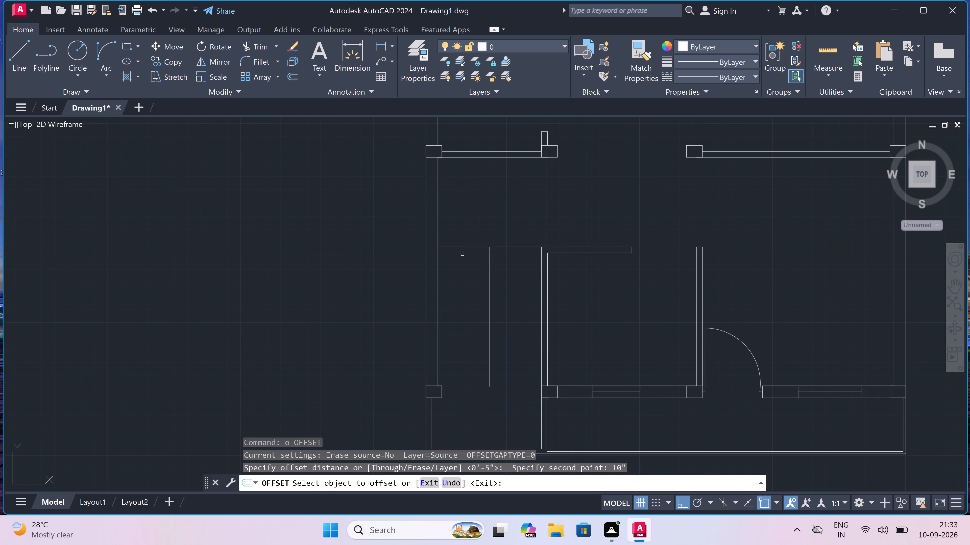
{"action": "left_click", "coordinate": [462, 246]}
{"action": "left_click", "coordinate": [468, 269]}
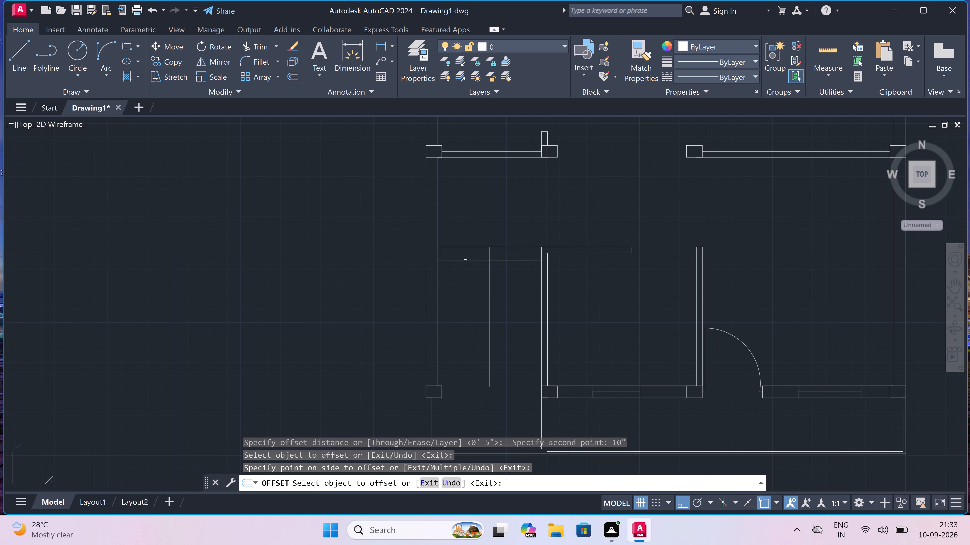
{"action": "left_click", "coordinate": [465, 261]}
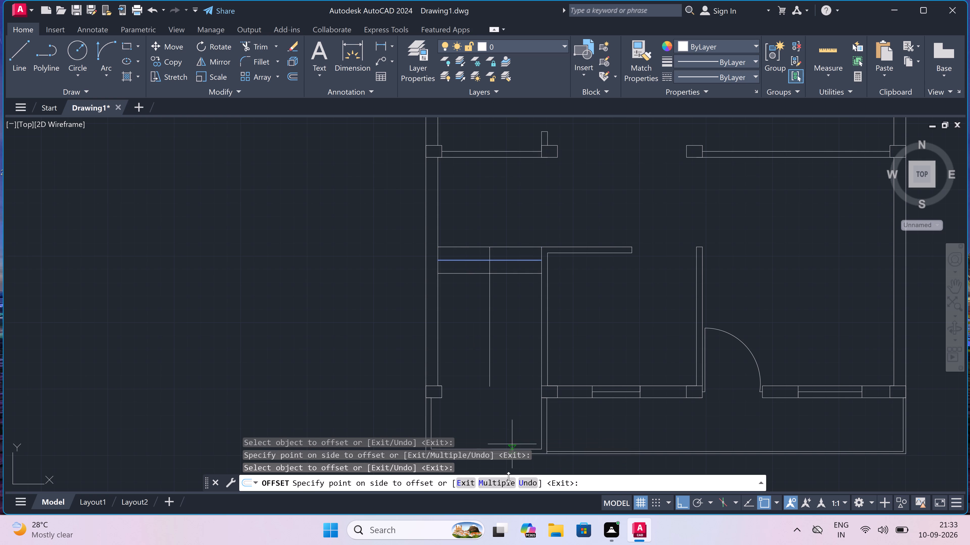
{"action": "left_click", "coordinate": [499, 481]}
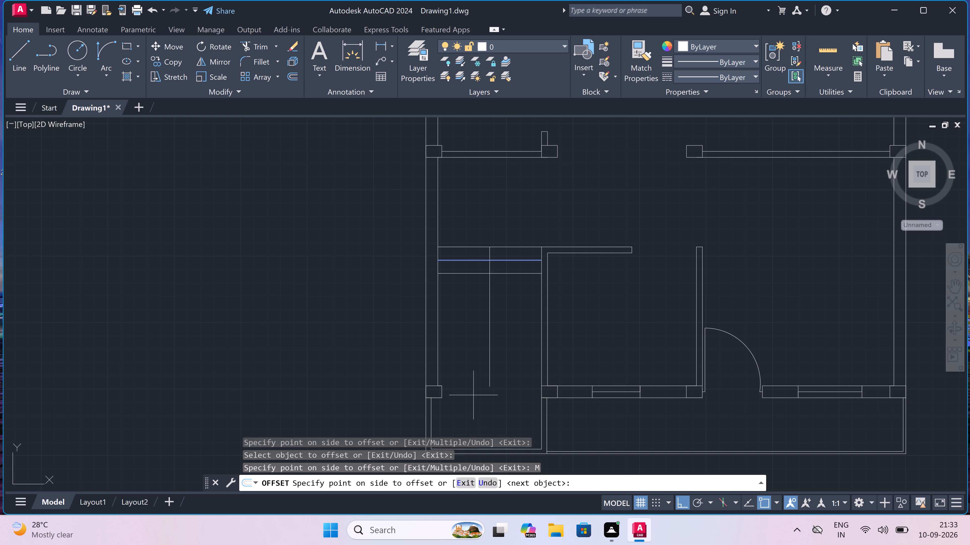
{"action": "triple_click", "coordinate": [464, 360]}
{"action": "triple_click", "coordinate": [464, 360]}
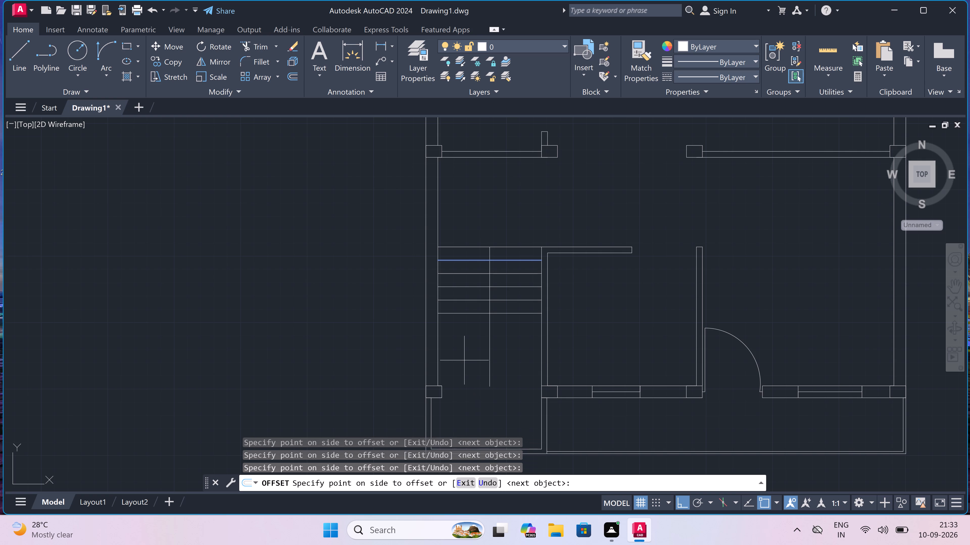
{"action": "double_click", "coordinate": [464, 360]}
{"action": "left_click", "coordinate": [464, 360]}
{"action": "left_click", "coordinate": [464, 360]}
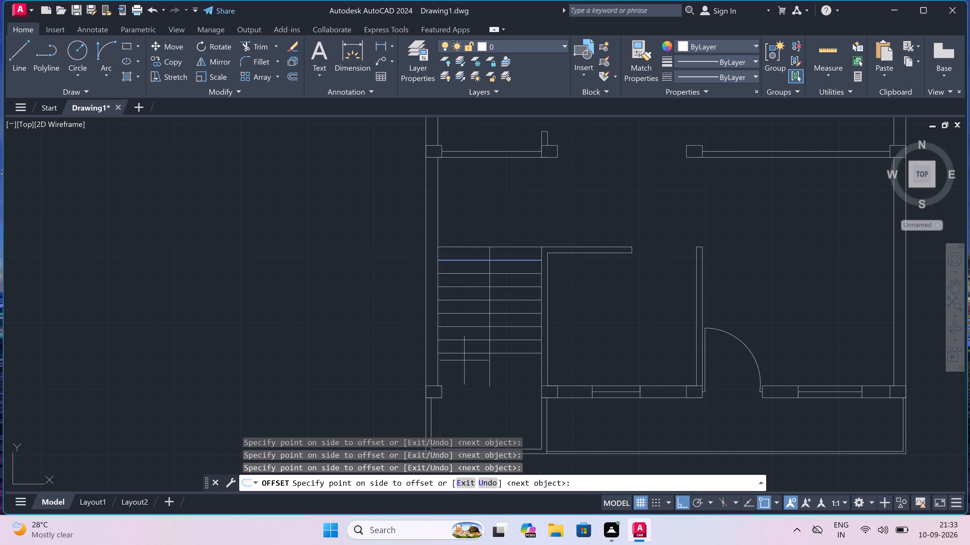
{"action": "left_click", "coordinate": [464, 360]}
{"action": "left_click", "coordinate": [466, 377]}
{"action": "key", "text": "space"}
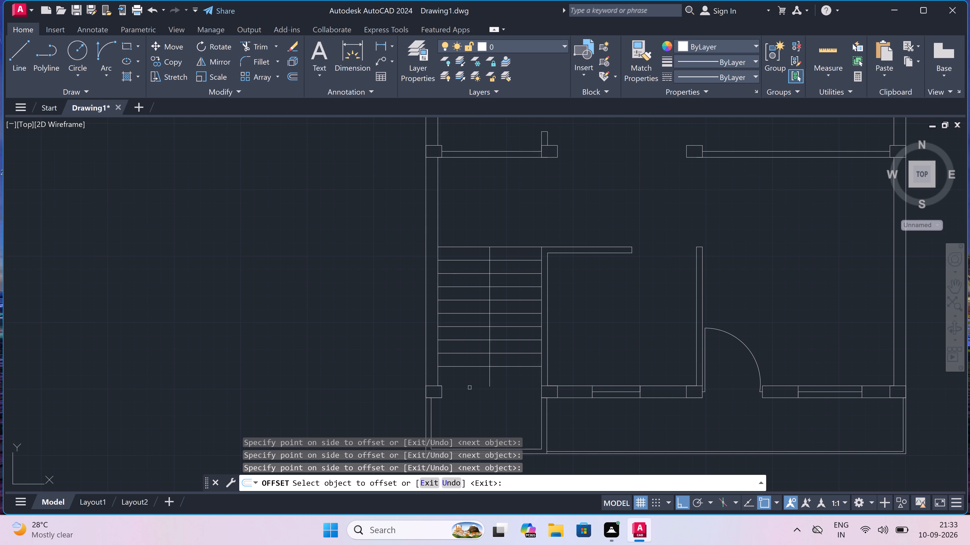
{"action": "left_click", "coordinate": [470, 388]}
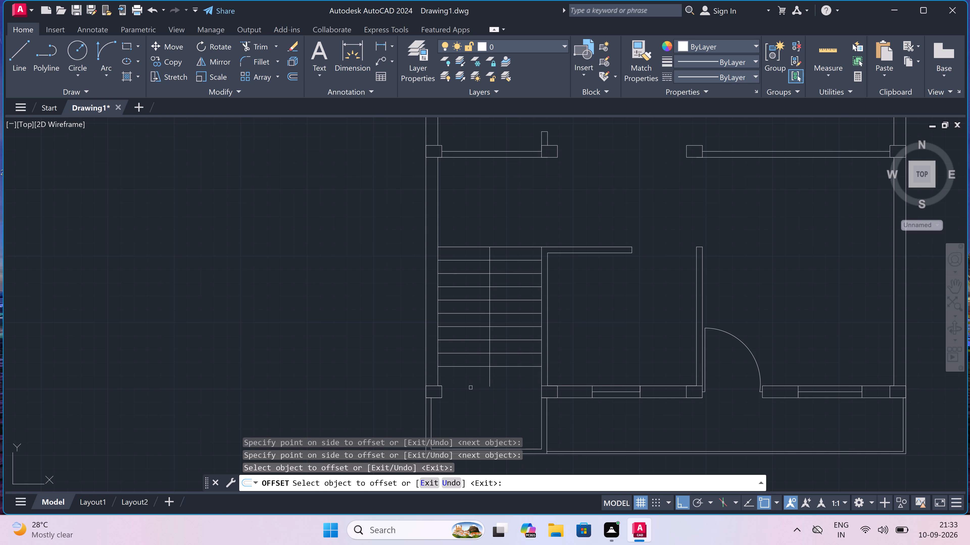
{"action": "key", "text": "Escape"}
{"action": "key", "text": "Escape"}
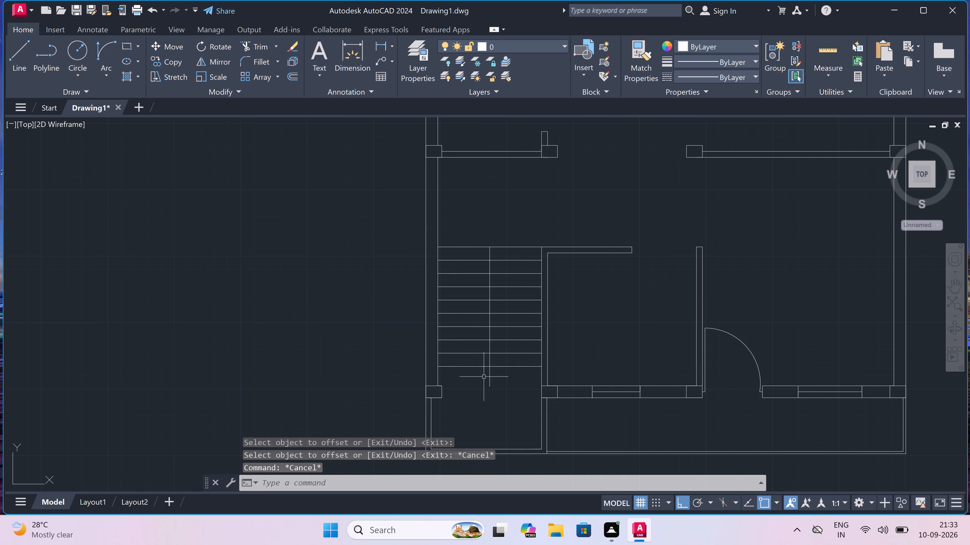
Trim the part of the stair's vertical centre line that extends below the lowest tread.
{"action": "type", "text": "tr"}
{"action": "key", "text": "space"}
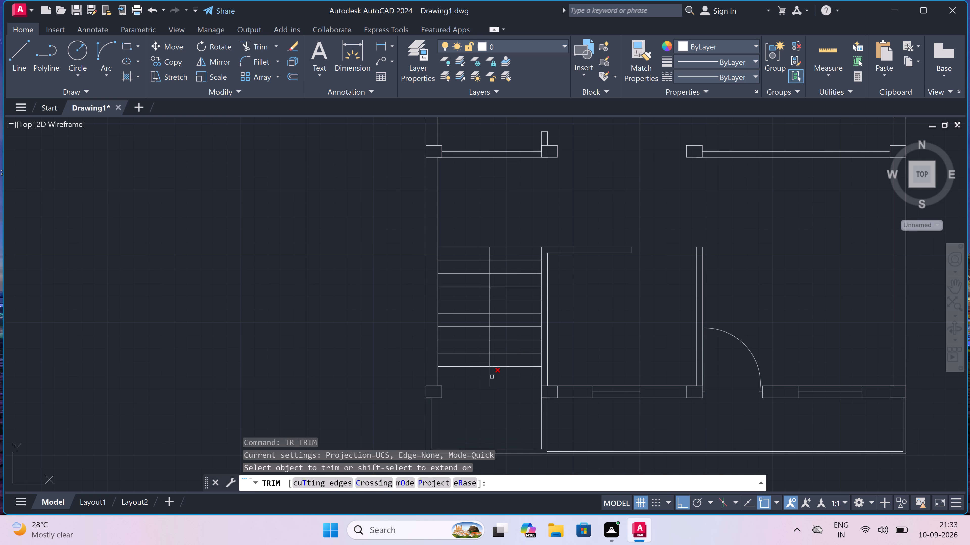
{"action": "left_click", "coordinate": [493, 377]}
{"action": "left_click", "coordinate": [484, 378]}
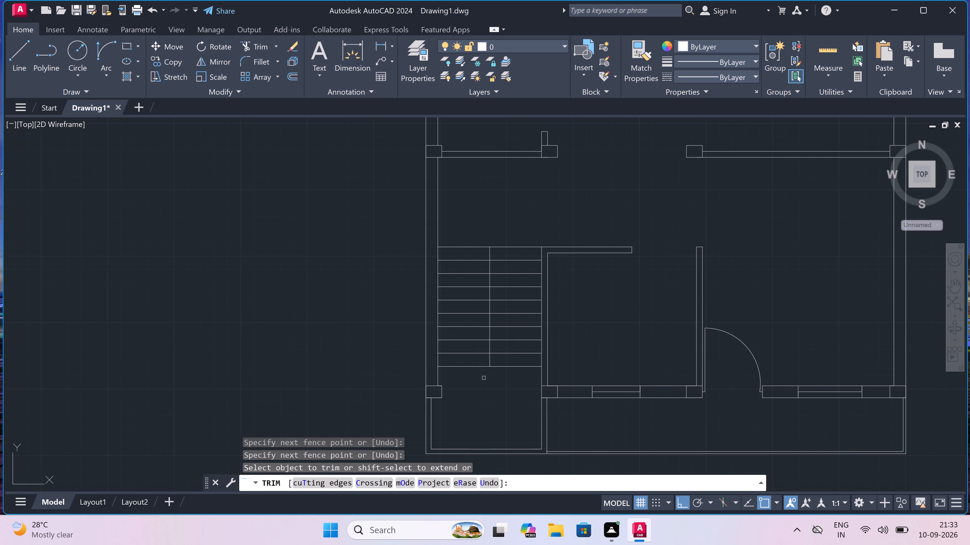
{"action": "key", "text": "Escape"}
{"action": "key", "text": "i"}
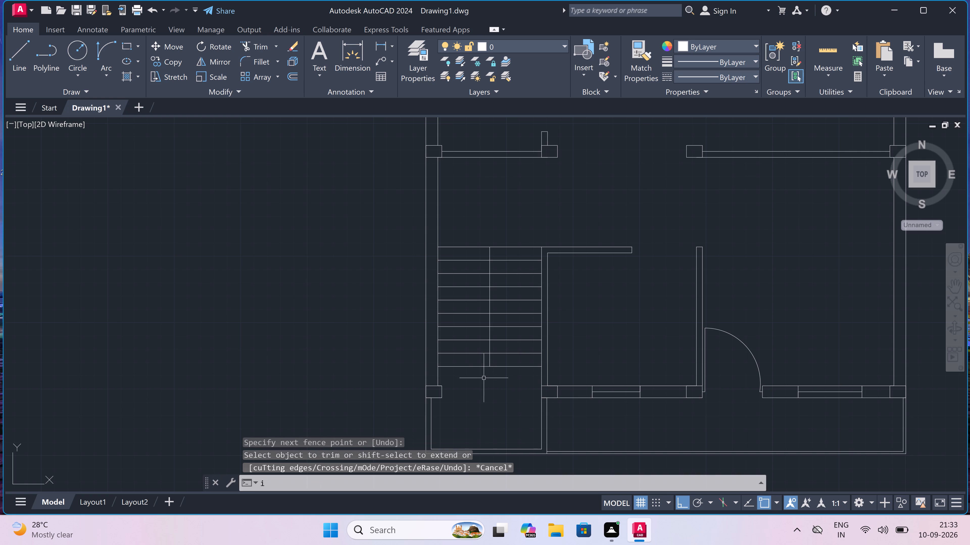
{"action": "key", "text": "Escape"}
Draw a stair direction line from above the right-hand flight down to the landing, about 3'-2" left, and up to the fourth tread below the top line.
{"action": "type", "text": "l"}
{"action": "key", "text": "space"}
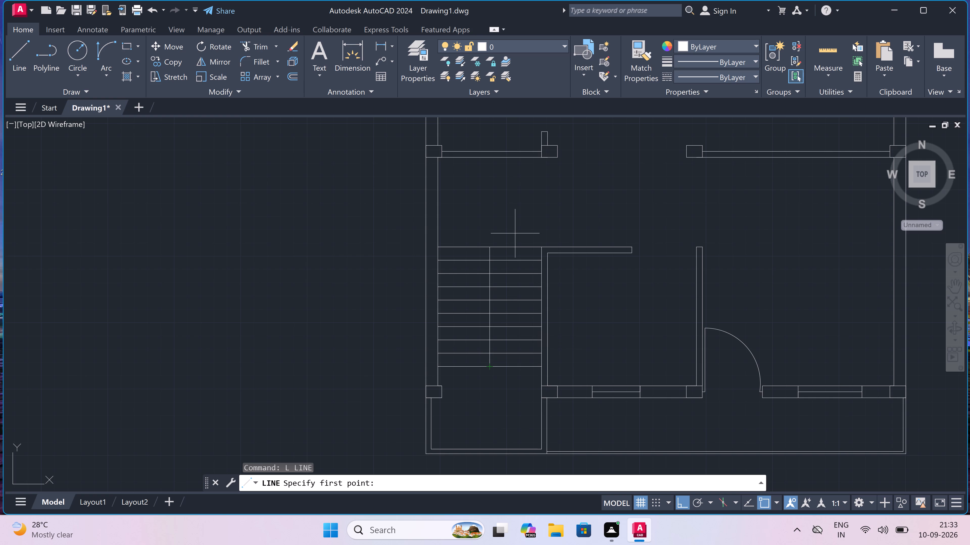
{"action": "left_click_drag", "start_coordinate": [515, 233], "coordinate": [516, 242]}
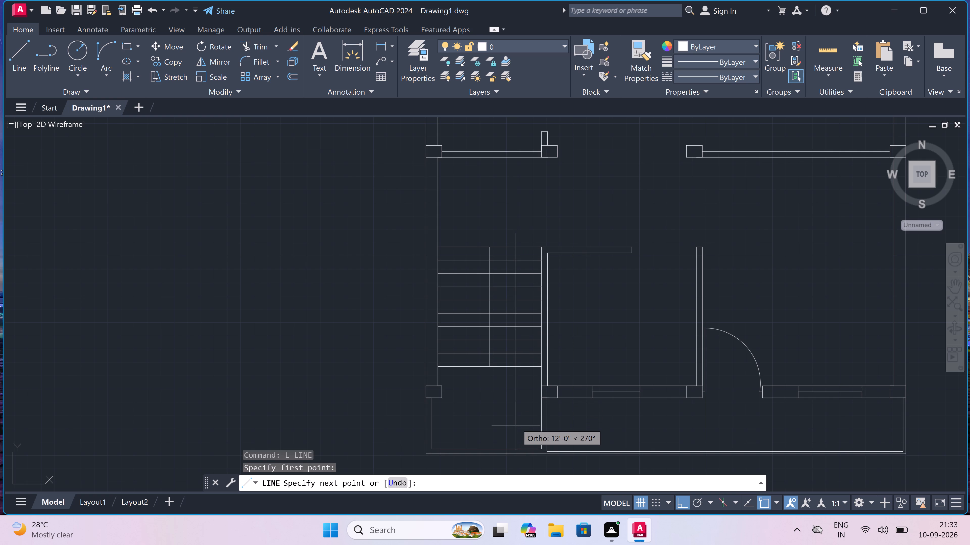
{"action": "left_click_drag", "start_coordinate": [516, 419], "coordinate": [513, 420]}
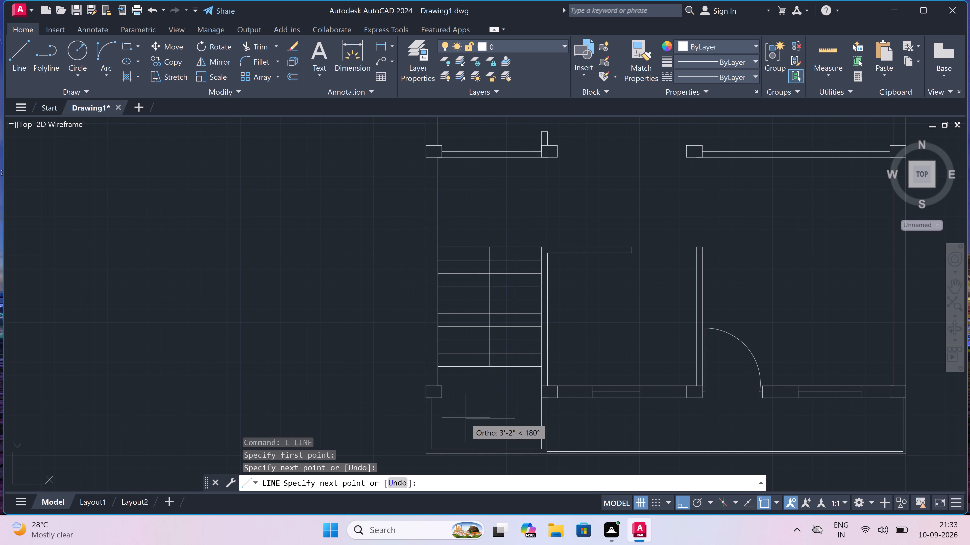
{"action": "left_click", "coordinate": [464, 418]}
{"action": "scroll", "coordinate": [458, 308], "scroll_direction": "up", "scroll_amount": 2}
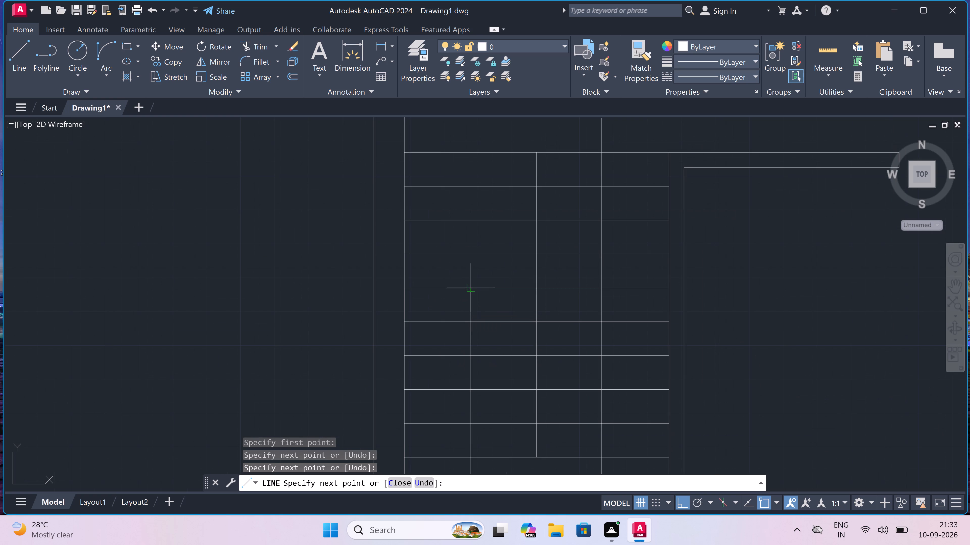
{"action": "left_click", "coordinate": [469, 291]}
Draw a narrow triangular arrowhead one tread deep at the upper end of the direction line on the left-hand flight.
{"action": "key", "text": "F8"}
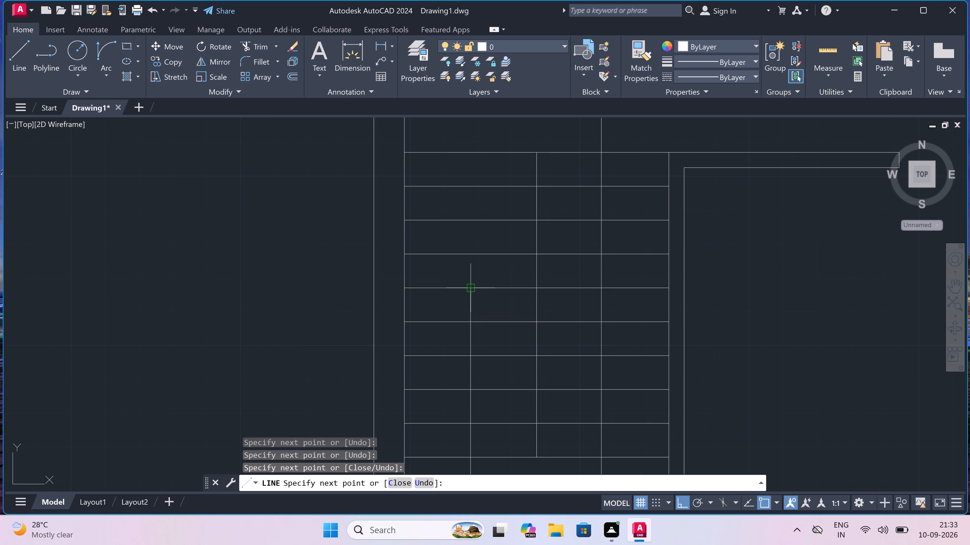
{"action": "left_click", "coordinate": [460, 322]}
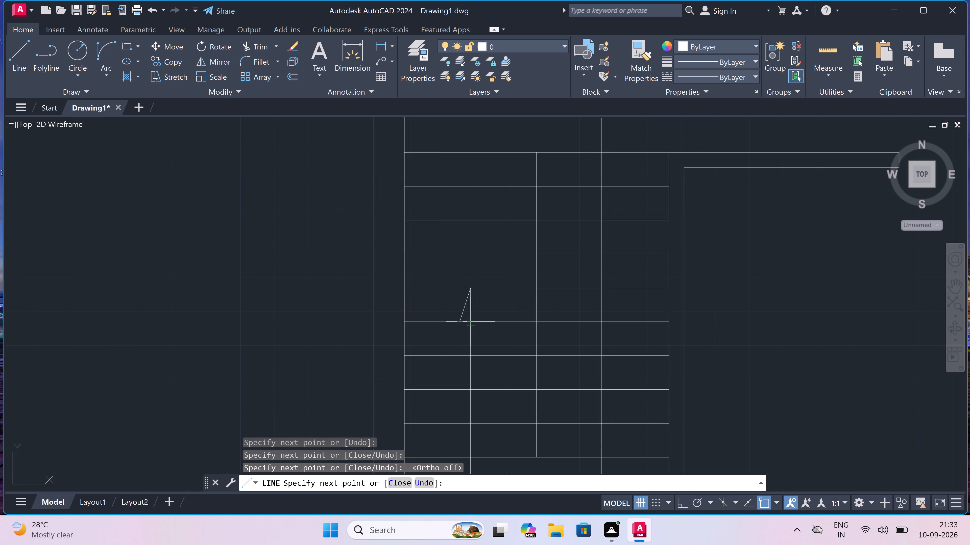
{"action": "key", "text": "F8"}
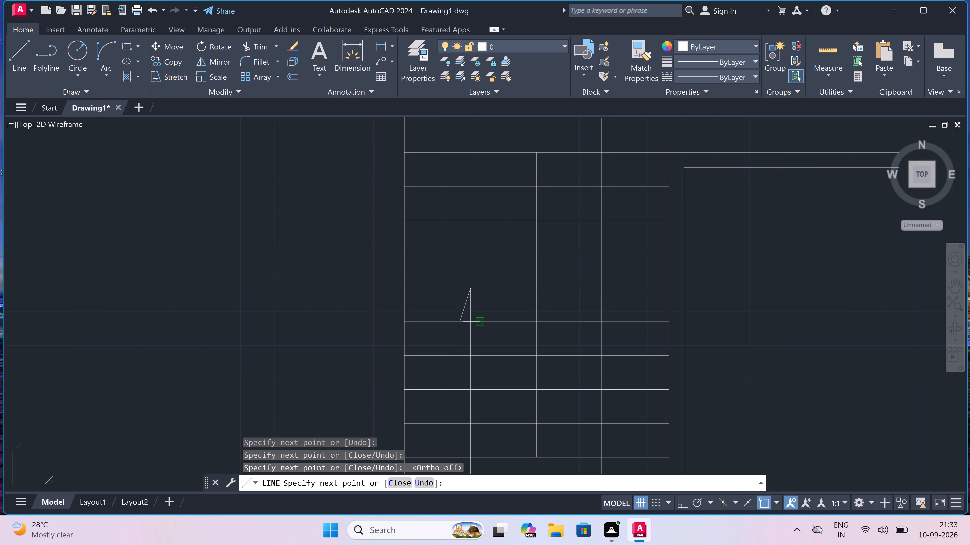
{"action": "left_click", "coordinate": [481, 322]}
{"action": "key", "text": "F8"}
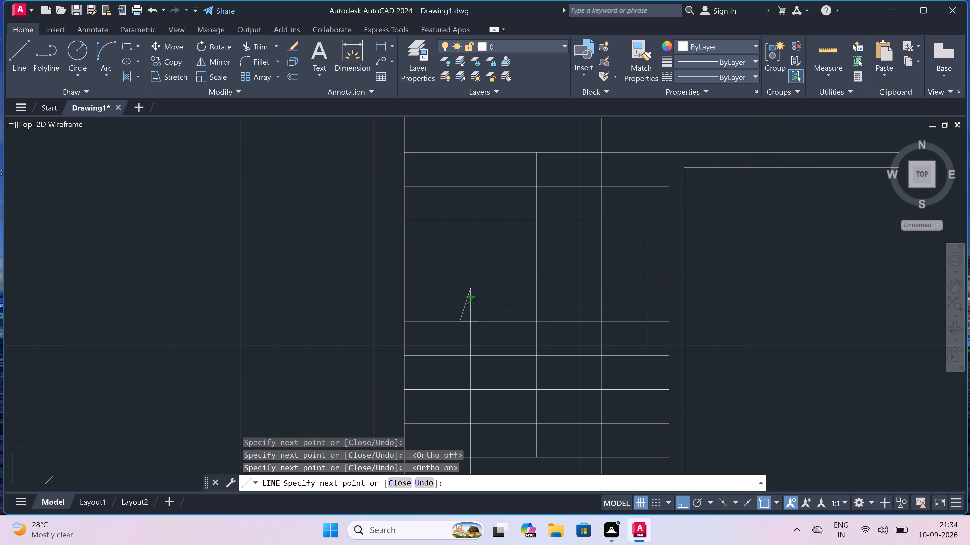
{"action": "left_click", "coordinate": [470, 289]}
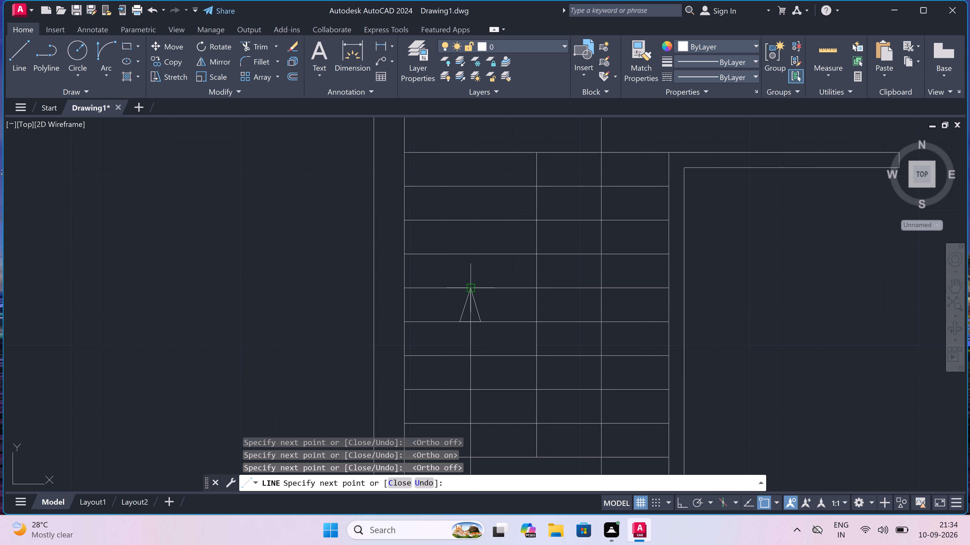
{"action": "key", "text": "Escape"}
Trim the piece of the direction line lying inside the arrowhead.
{"action": "type", "text": "tr"}
{"action": "key", "text": "space"}
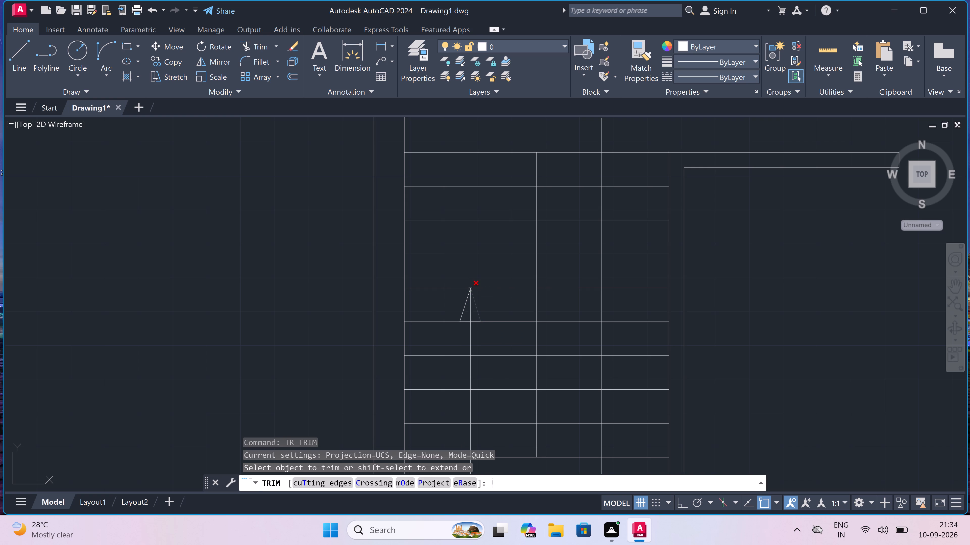
{"action": "left_click", "coordinate": [470, 308]}
{"action": "key", "text": "Escape"}
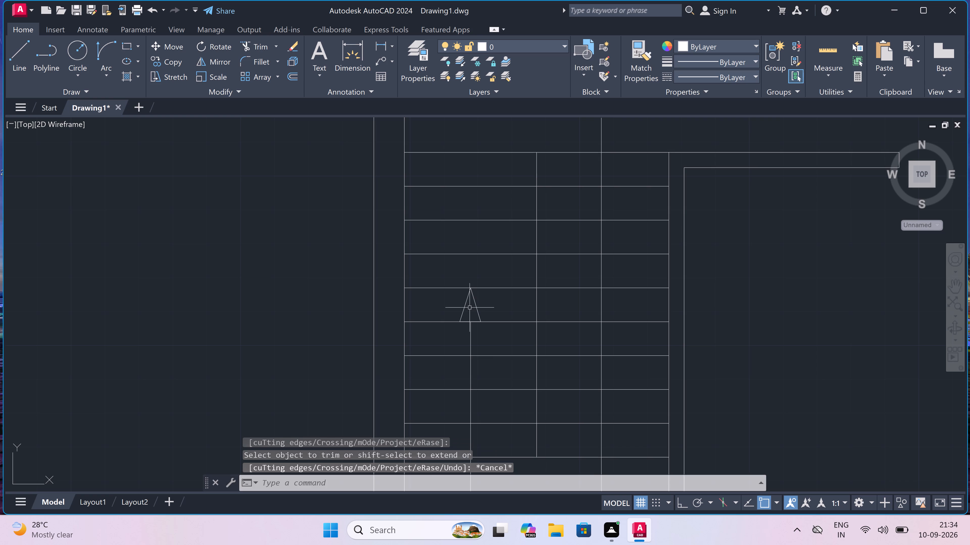
Start a solid hatch in gray 99,100,102 and fill the upper-left corner column and the top wall segments beside the first window.
{"action": "scroll", "coordinate": [470, 308], "scroll_direction": "down", "scroll_amount": 6}
{"action": "scroll", "coordinate": [433, 327], "scroll_direction": "up", "scroll_amount": 1}
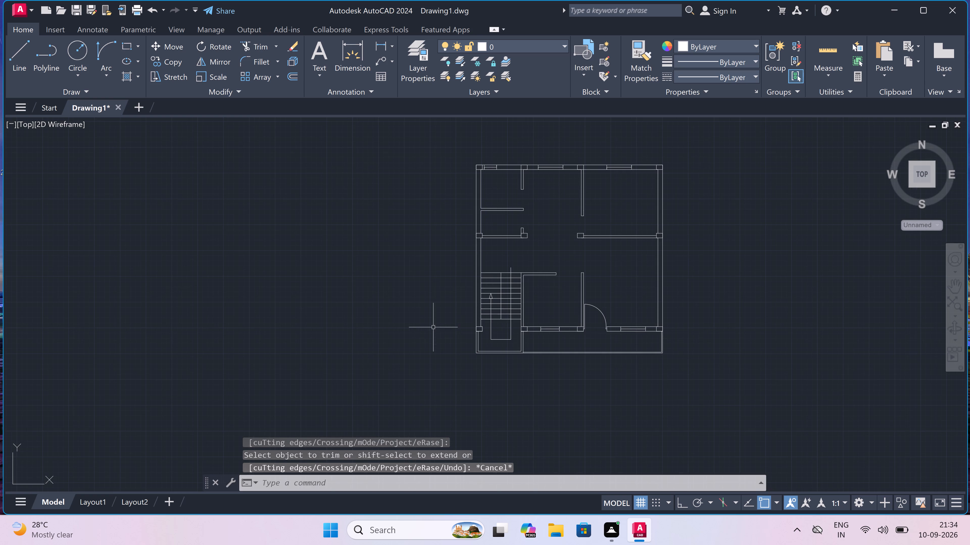
{"action": "scroll", "coordinate": [442, 323], "scroll_direction": "down", "scroll_amount": 2}
{"action": "scroll", "coordinate": [472, 287], "scroll_direction": "up", "scroll_amount": 3}
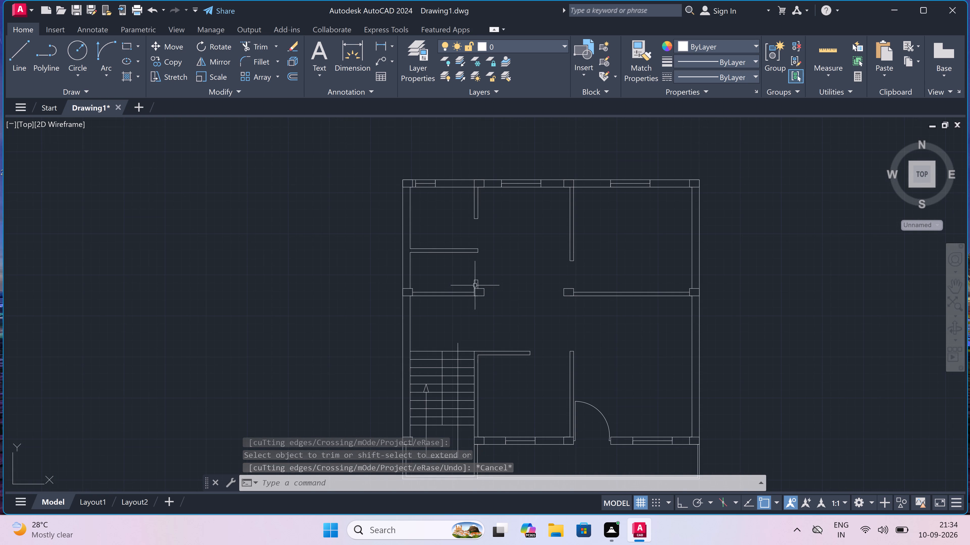
{"action": "scroll", "coordinate": [481, 283], "scroll_direction": "down", "scroll_amount": 1}
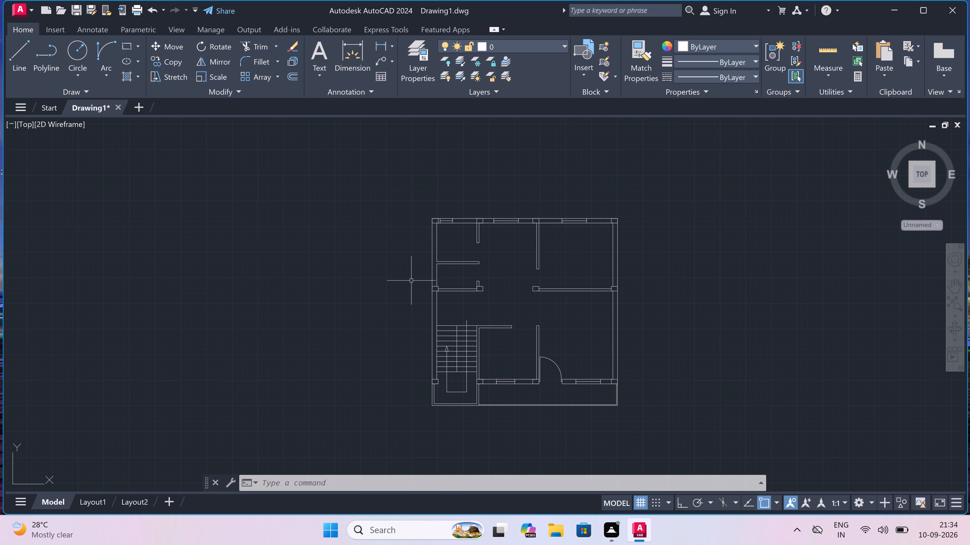
{"action": "type", "text": "h"}
{"action": "key", "text": "space"}
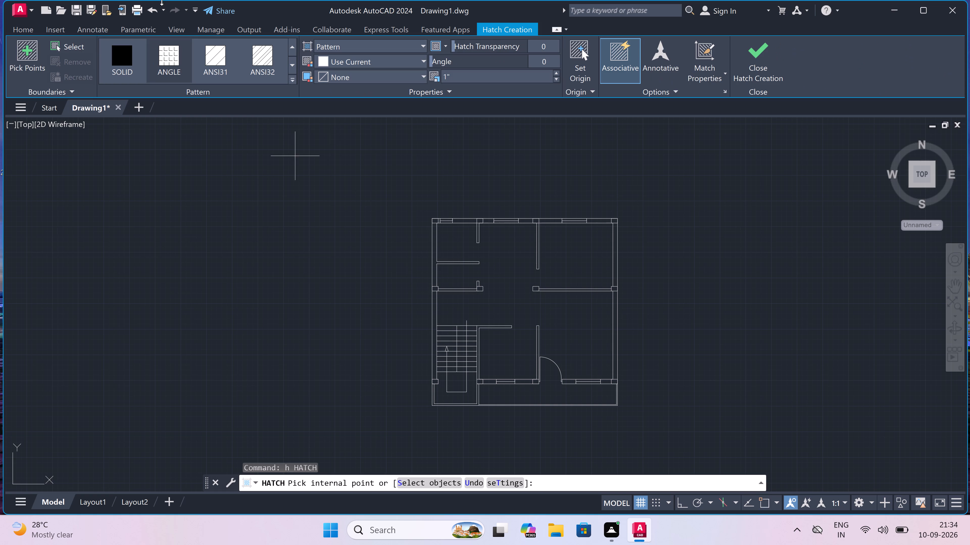
{"action": "left_click", "coordinate": [121, 61]}
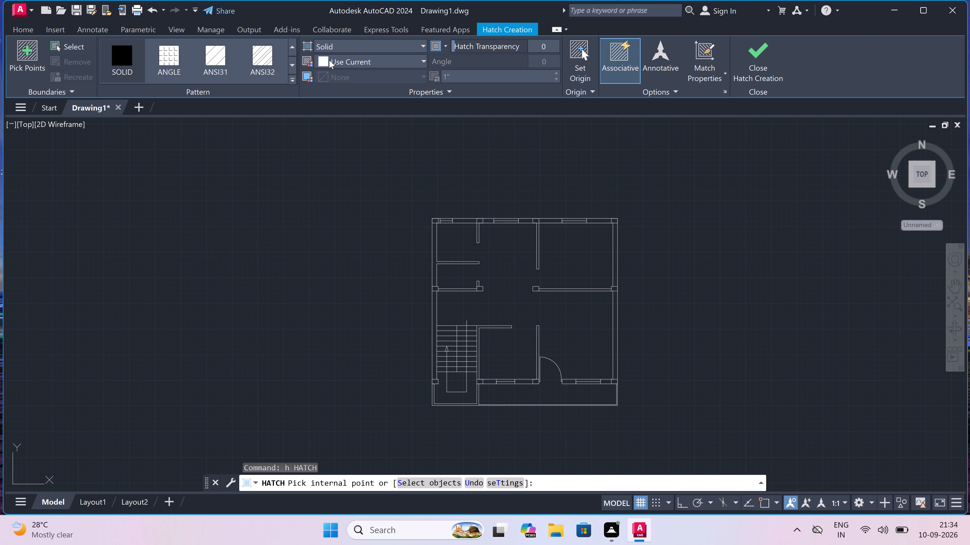
{"action": "left_click", "coordinate": [329, 59]}
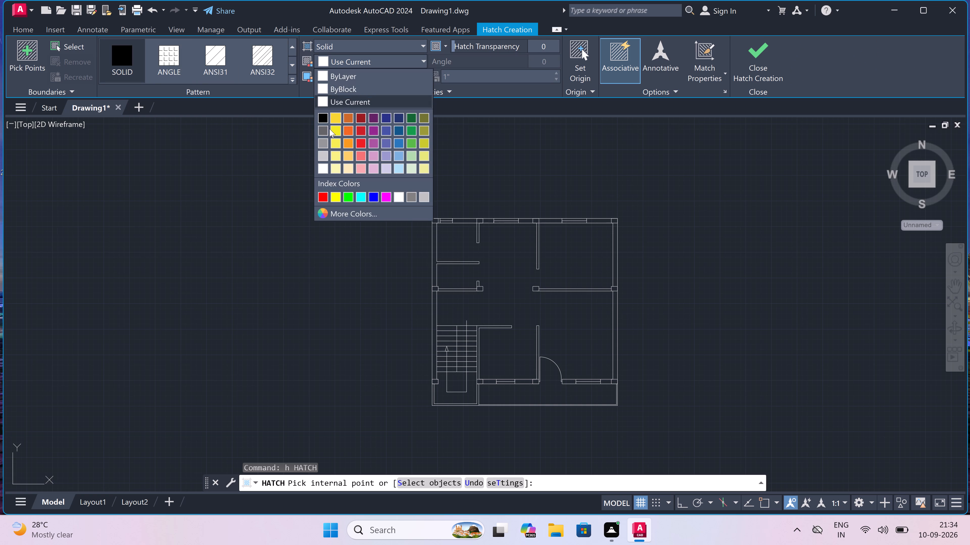
{"action": "left_click", "coordinate": [322, 128]}
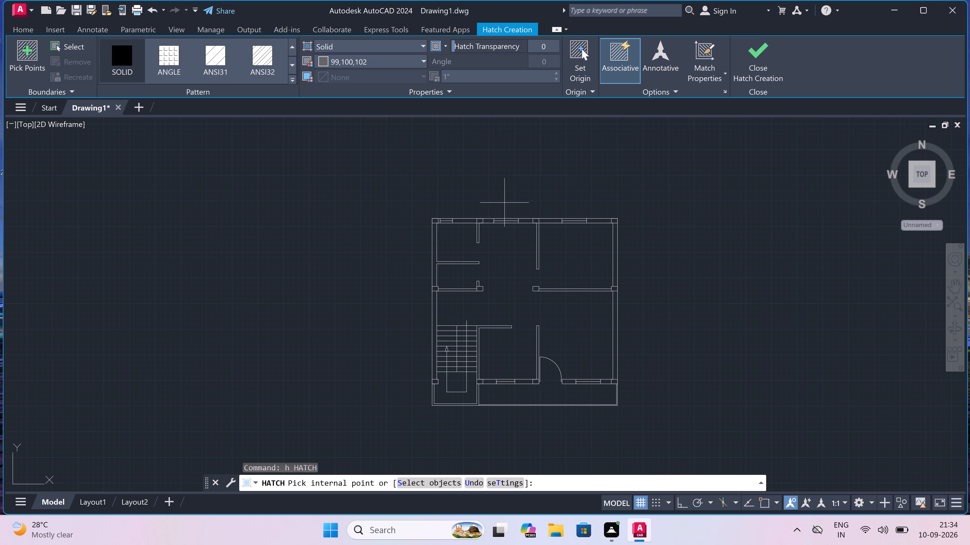
{"action": "scroll", "coordinate": [437, 219], "scroll_direction": "up", "scroll_amount": 2}
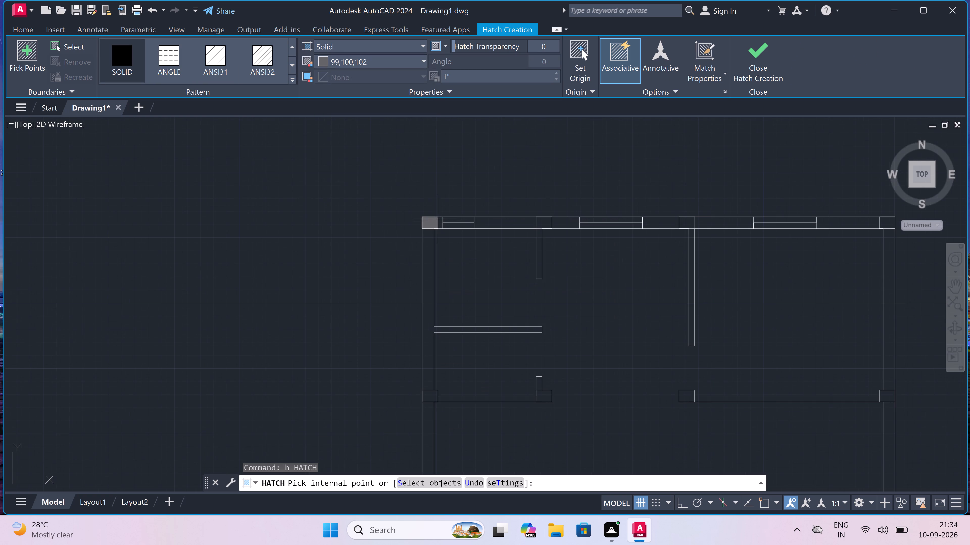
{"action": "left_click", "coordinate": [434, 222]}
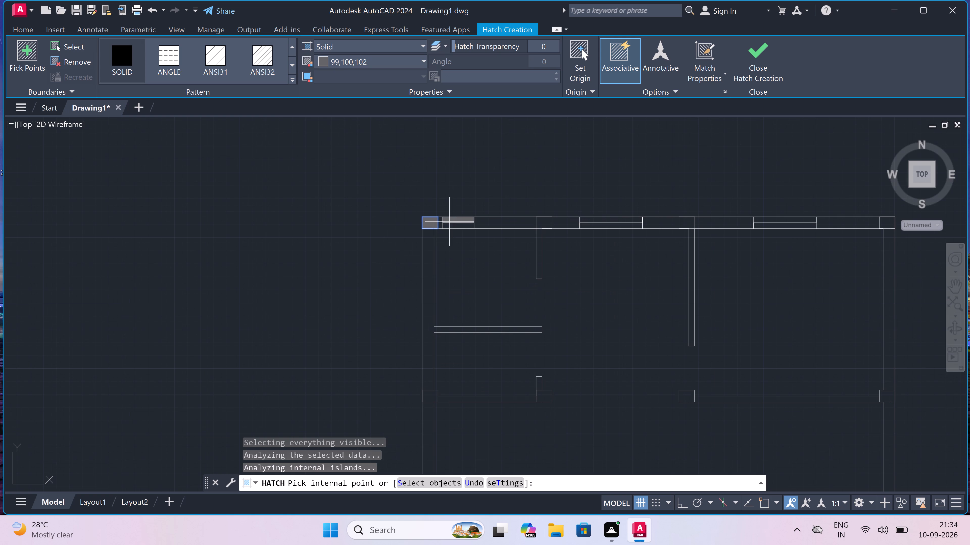
{"action": "scroll", "coordinate": [446, 223], "scroll_direction": "up", "scroll_amount": 2}
{"action": "left_click", "coordinate": [431, 222]}
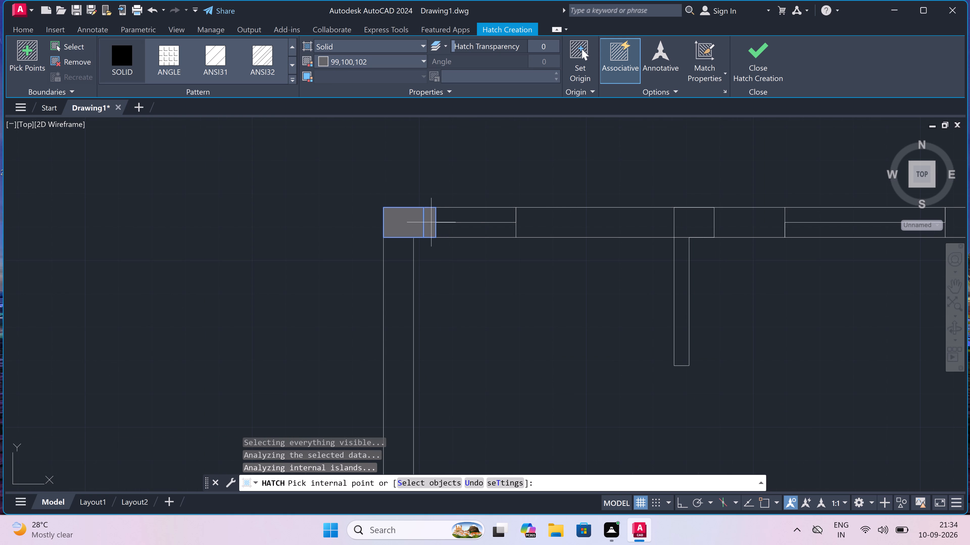
{"action": "left_click", "coordinate": [521, 227]}
Fill the two top wall segments on either side of the middle window with the same solid gray hatch.
{"action": "scroll", "coordinate": [521, 227], "scroll_direction": "down", "scroll_amount": 4}
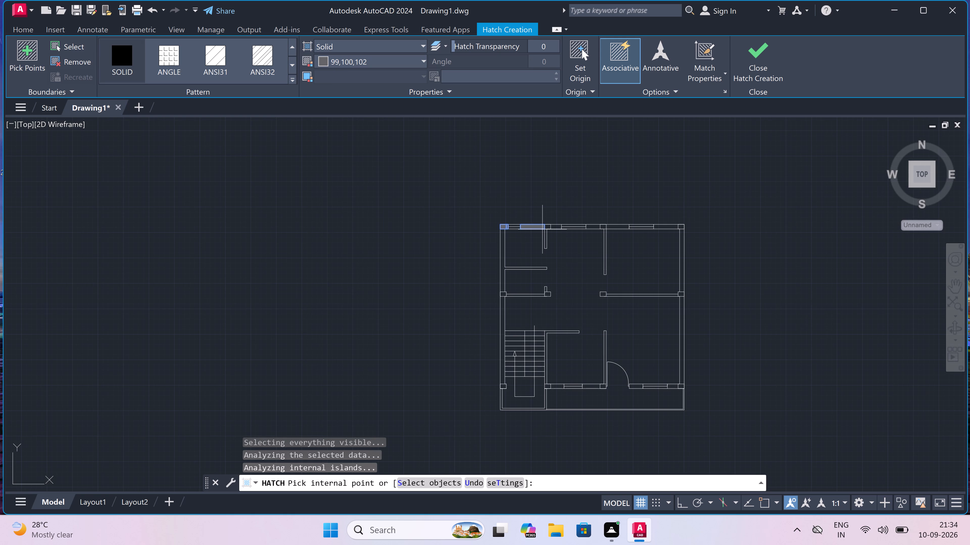
{"action": "scroll", "coordinate": [554, 233], "scroll_direction": "up", "scroll_amount": 7}
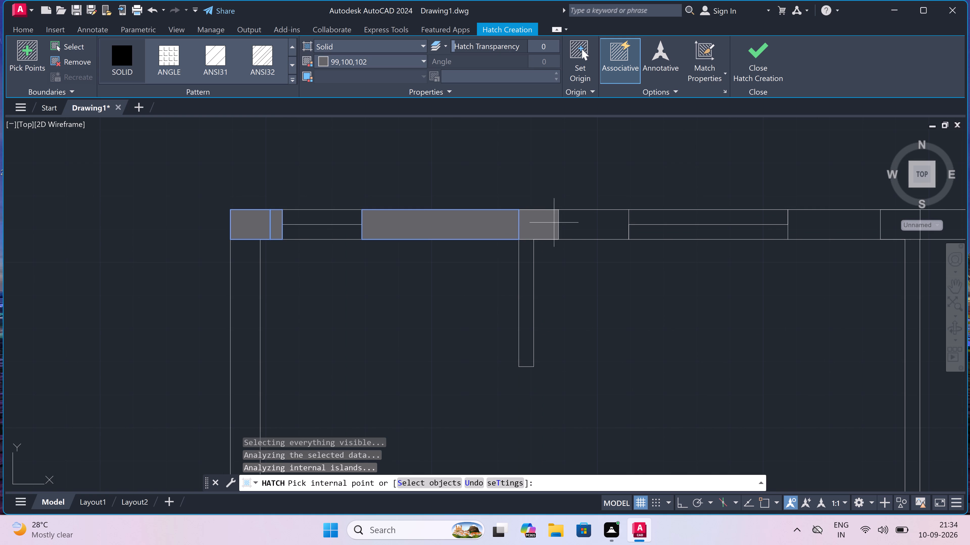
{"action": "left_click", "coordinate": [582, 223]}
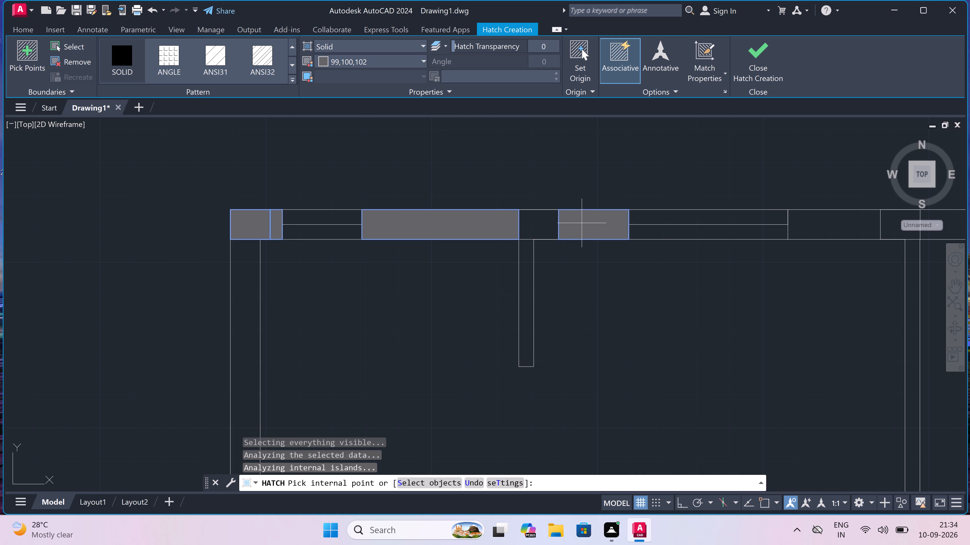
{"action": "scroll", "coordinate": [510, 214], "scroll_direction": "down", "scroll_amount": 5}
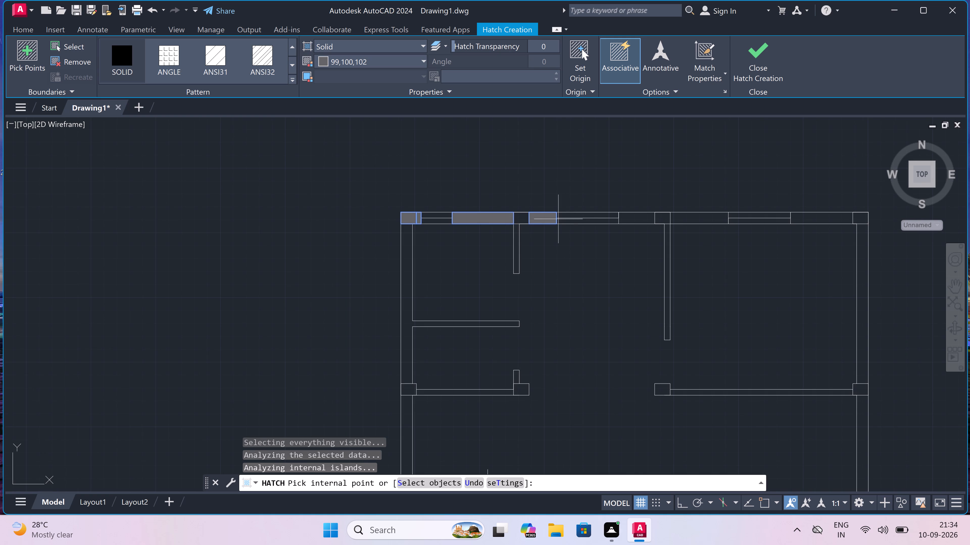
{"action": "scroll", "coordinate": [629, 212], "scroll_direction": "up", "scroll_amount": 3}
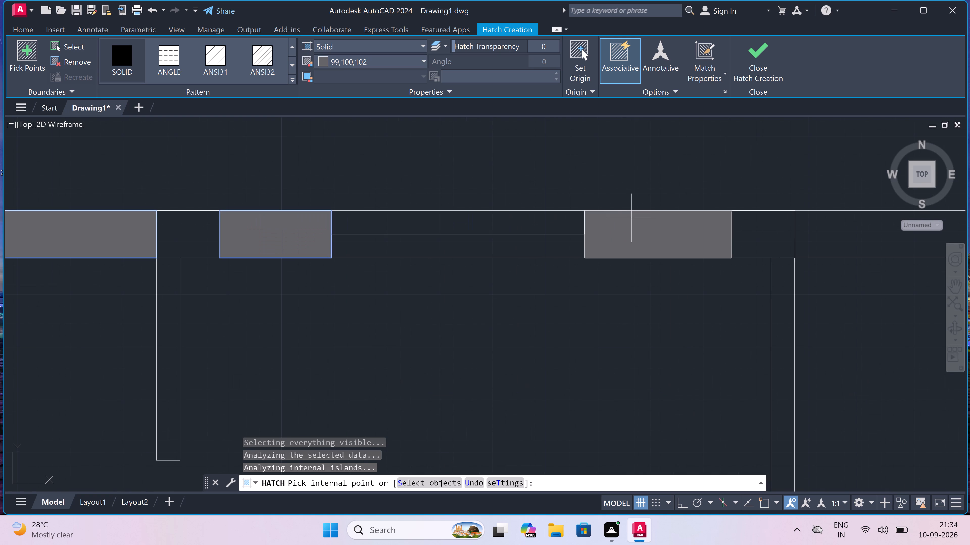
{"action": "left_click", "coordinate": [634, 220]}
{"action": "scroll", "coordinate": [457, 199], "scroll_direction": "down", "scroll_amount": 5}
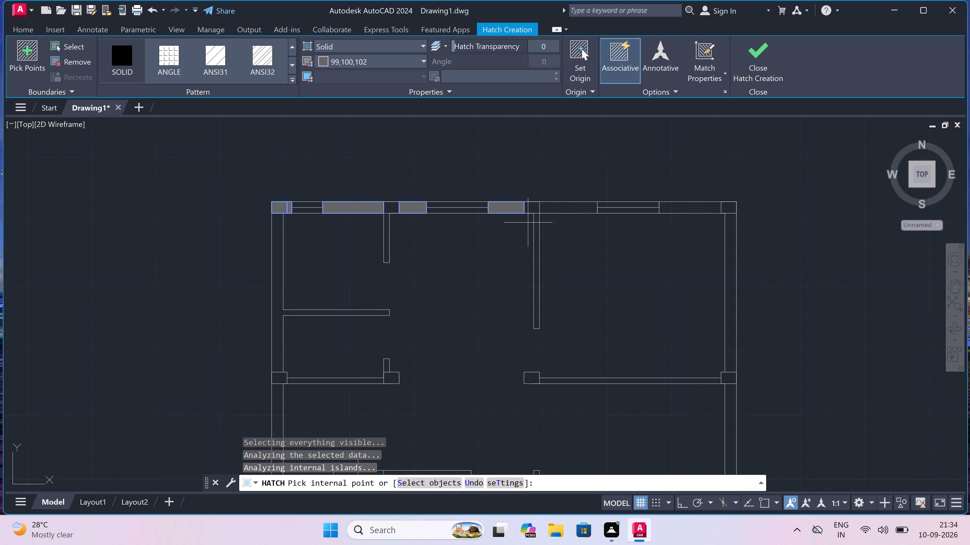
Fill the upper-left rooms' partitions, stub and cross wall, the long vertical partition, and the upper left outer wall with gray hatch.
{"action": "left_click", "coordinate": [538, 233]}
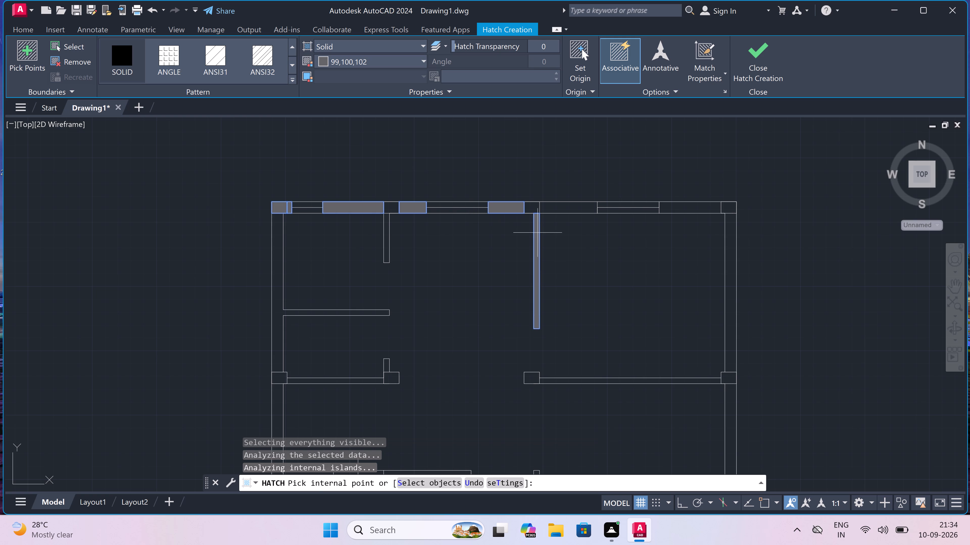
{"action": "left_click", "coordinate": [388, 235]}
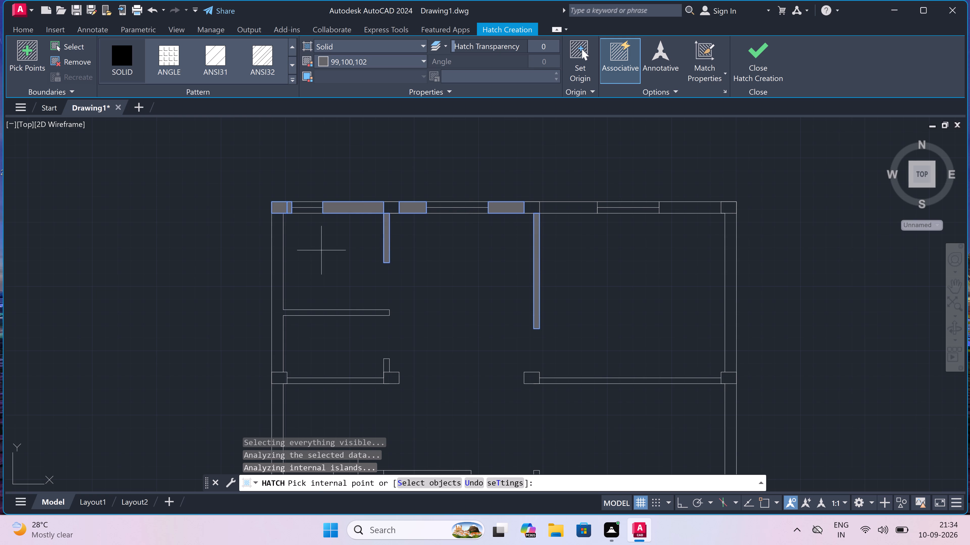
{"action": "left_click", "coordinate": [281, 272]}
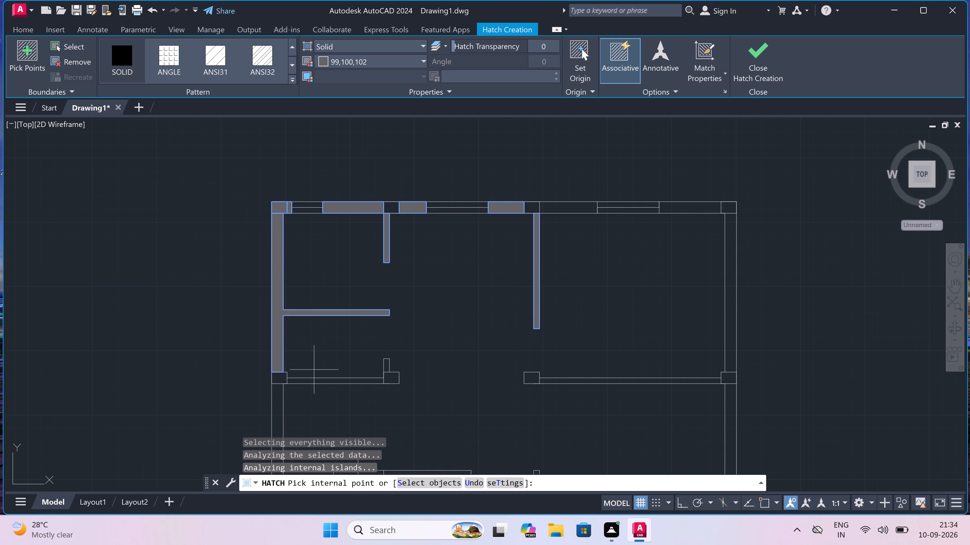
{"action": "scroll", "coordinate": [329, 383], "scroll_direction": "up", "scroll_amount": 2}
{"action": "left_click", "coordinate": [329, 381]}
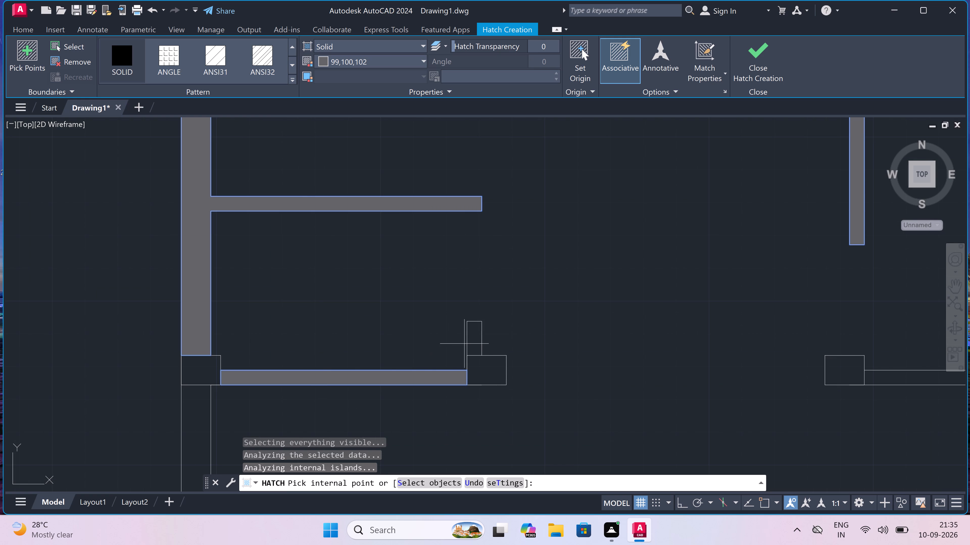
{"action": "left_click", "coordinate": [478, 336]}
Fill the horizontal cross wall between the middle column and the right outer wall's column with gray hatch.
{"action": "scroll", "coordinate": [405, 307], "scroll_direction": "down", "scroll_amount": 6}
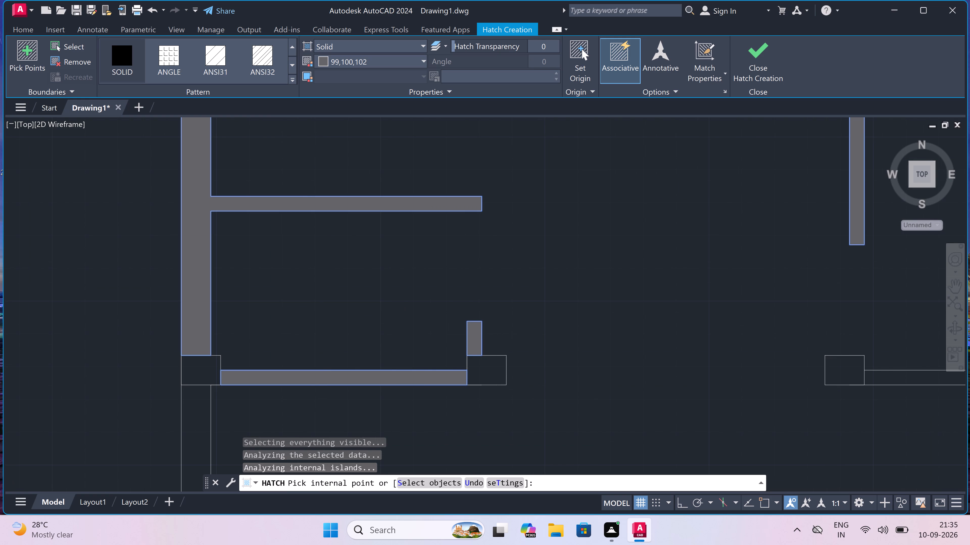
{"action": "scroll", "coordinate": [406, 307], "scroll_direction": "down", "scroll_amount": 2}
{"action": "scroll", "coordinate": [481, 315], "scroll_direction": "up", "scroll_amount": 3}
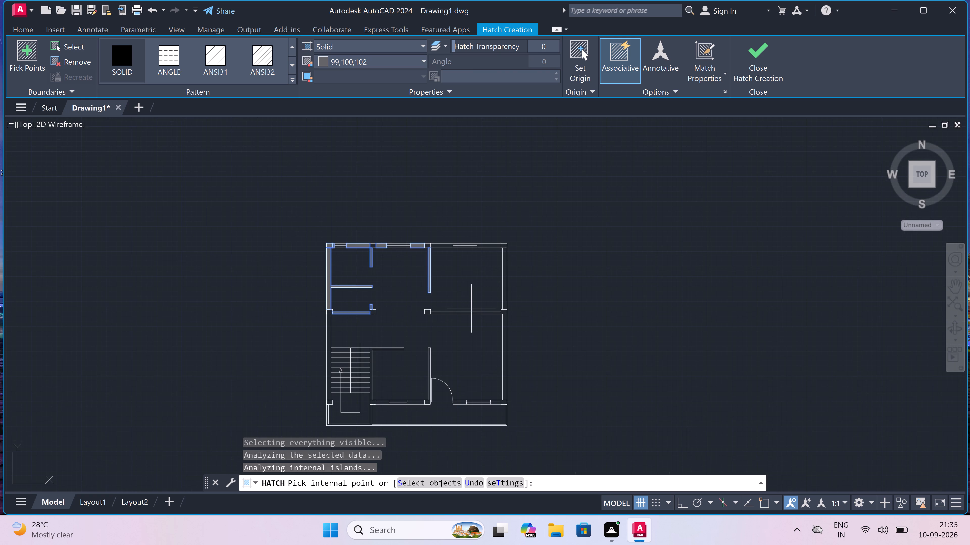
{"action": "scroll", "coordinate": [469, 311], "scroll_direction": "up", "scroll_amount": 6}
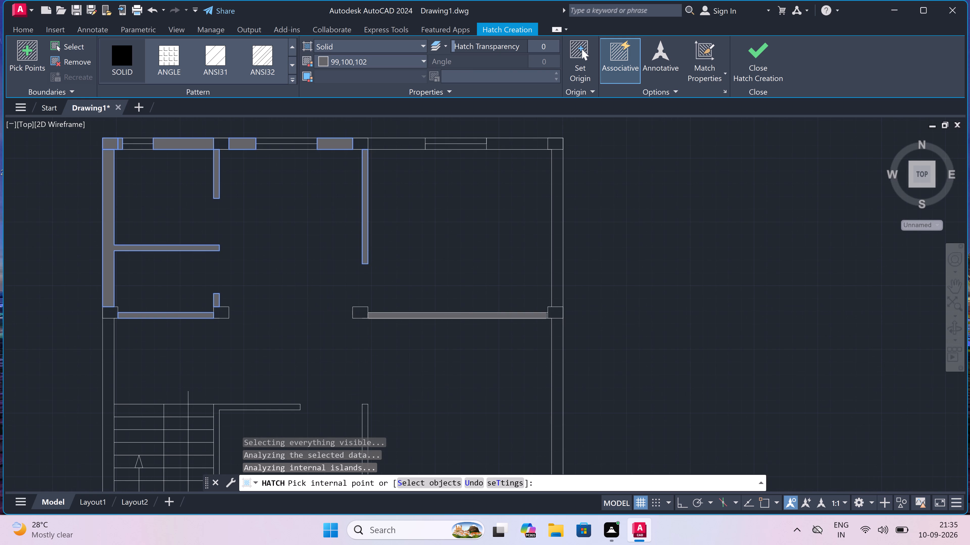
{"action": "scroll", "coordinate": [469, 315], "scroll_direction": "up", "scroll_amount": 1}
{"action": "left_click", "coordinate": [468, 315]}
Fill the two top wall segments on either side of the right-hand window with gray hatch.
{"action": "scroll", "coordinate": [469, 314], "scroll_direction": "down", "scroll_amount": 5}
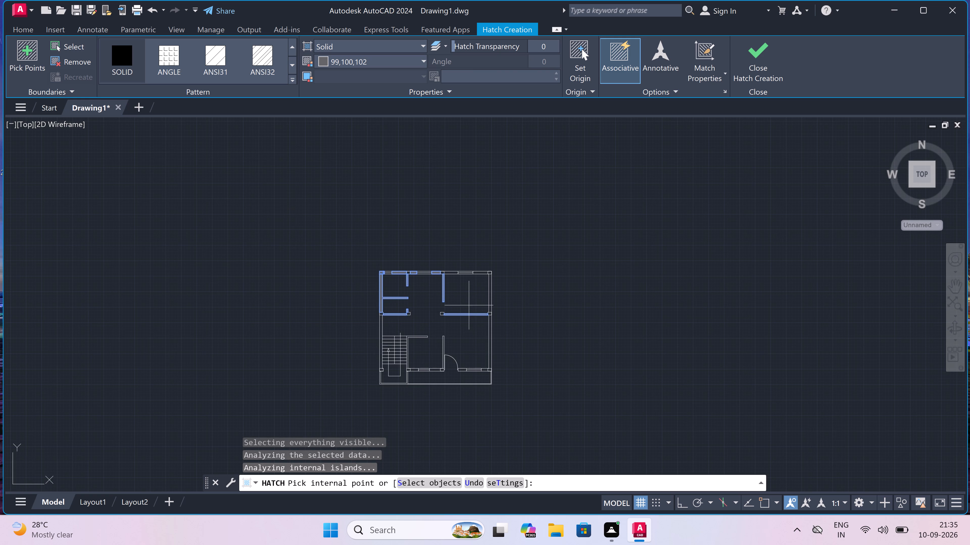
{"action": "scroll", "coordinate": [452, 271], "scroll_direction": "up", "scroll_amount": 5}
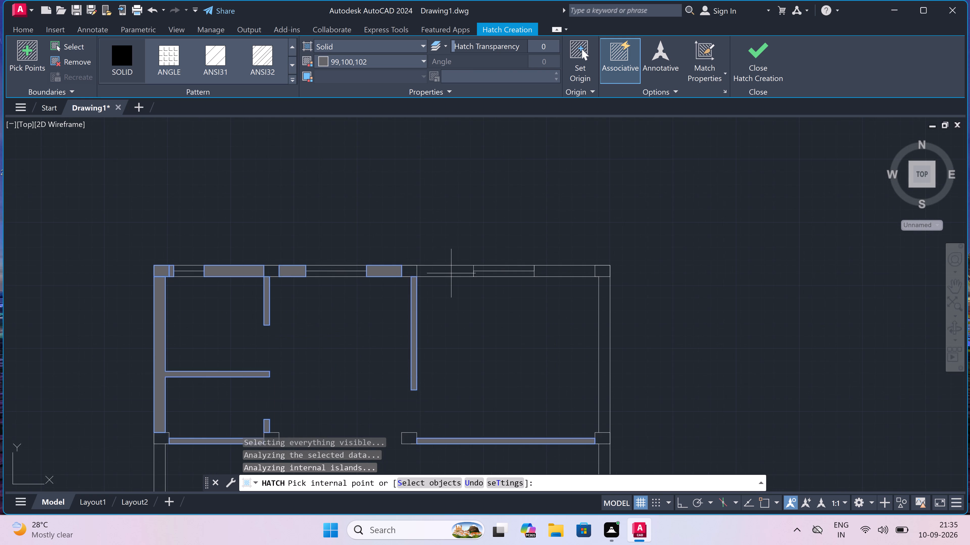
{"action": "scroll", "coordinate": [451, 273], "scroll_direction": "up", "scroll_amount": 4}
{"action": "scroll", "coordinate": [447, 269], "scroll_direction": "down", "scroll_amount": 2}
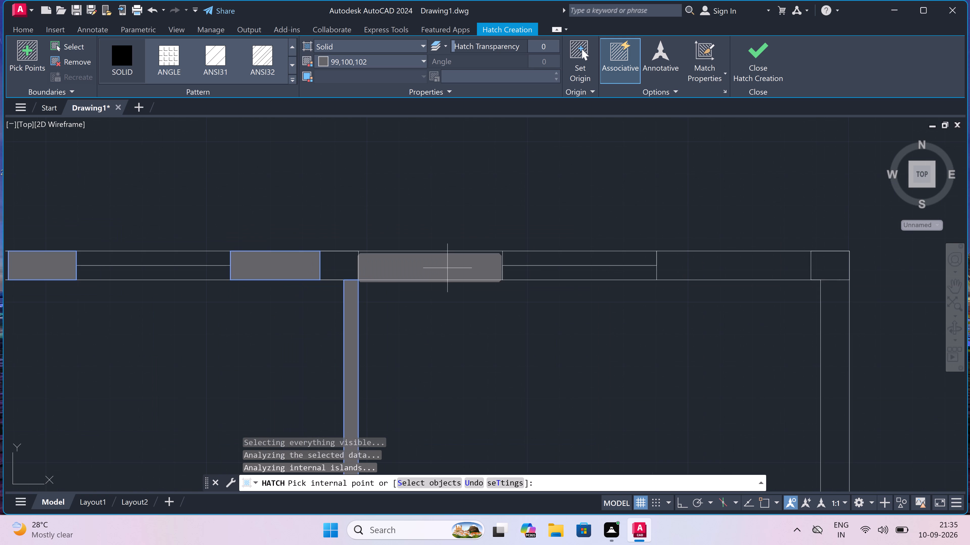
{"action": "left_click", "coordinate": [448, 268]}
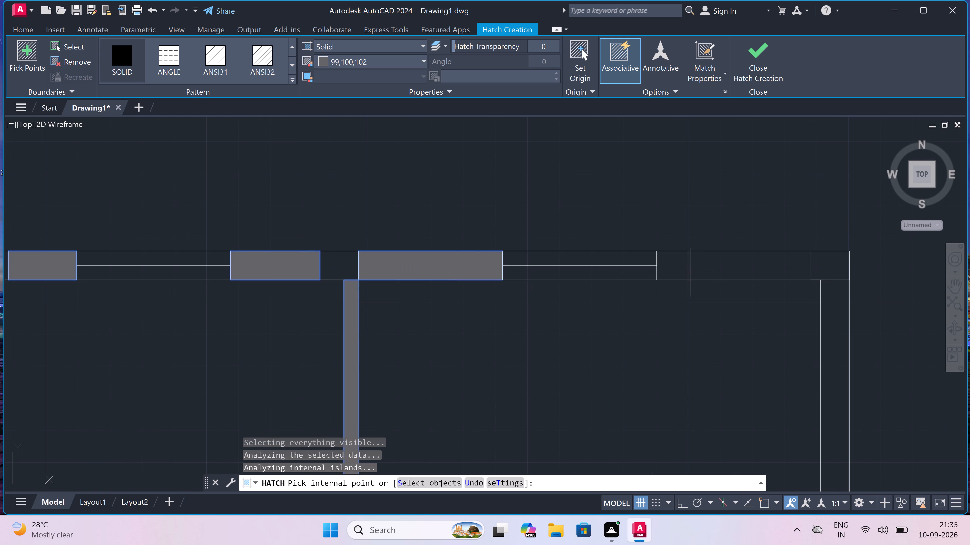
{"action": "left_click", "coordinate": [689, 272]}
Fill the right outer wall above and below its middle column with gray hatch.
{"action": "scroll", "coordinate": [472, 215], "scroll_direction": "down", "scroll_amount": 5}
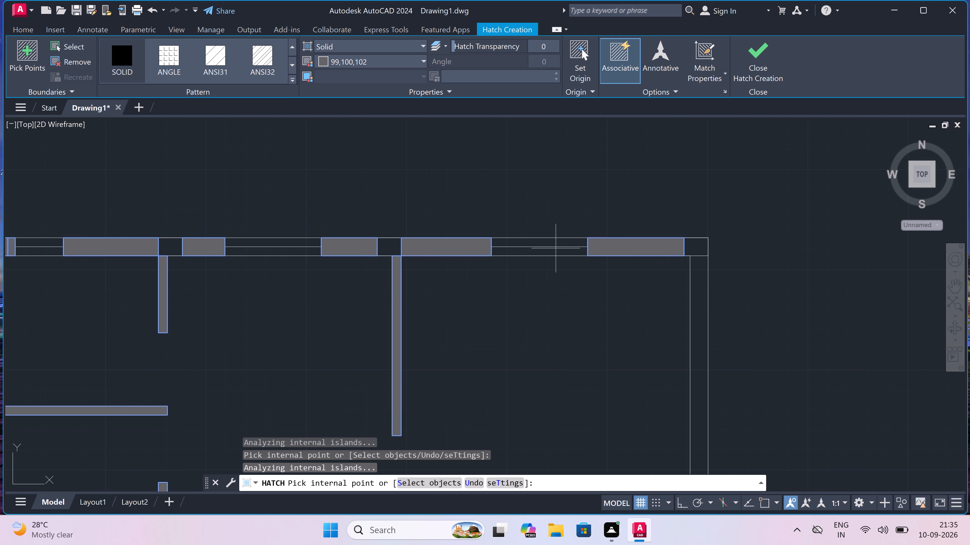
{"action": "left_click", "coordinate": [699, 329]}
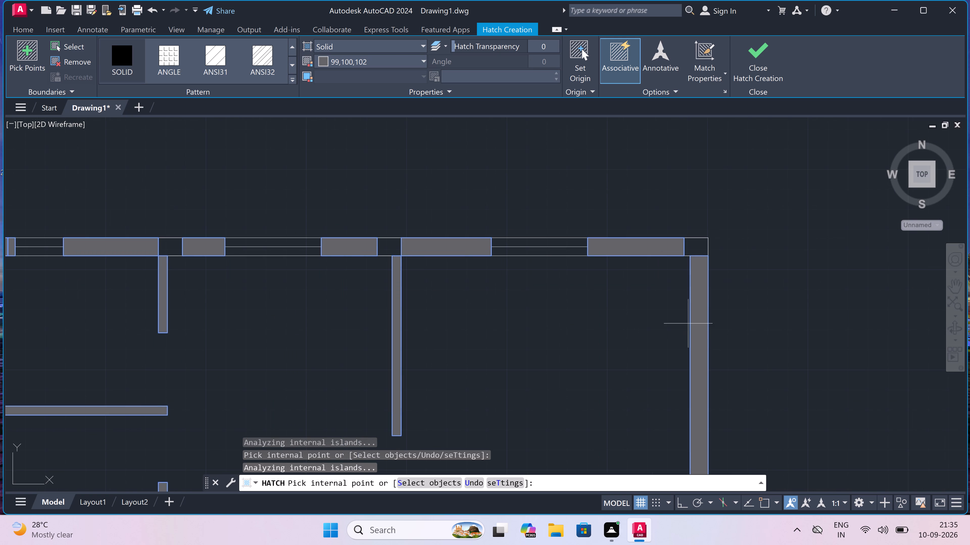
{"action": "scroll", "coordinate": [419, 244], "scroll_direction": "down", "scroll_amount": 5}
{"action": "scroll", "coordinate": [446, 268], "scroll_direction": "down", "scroll_amount": 3}
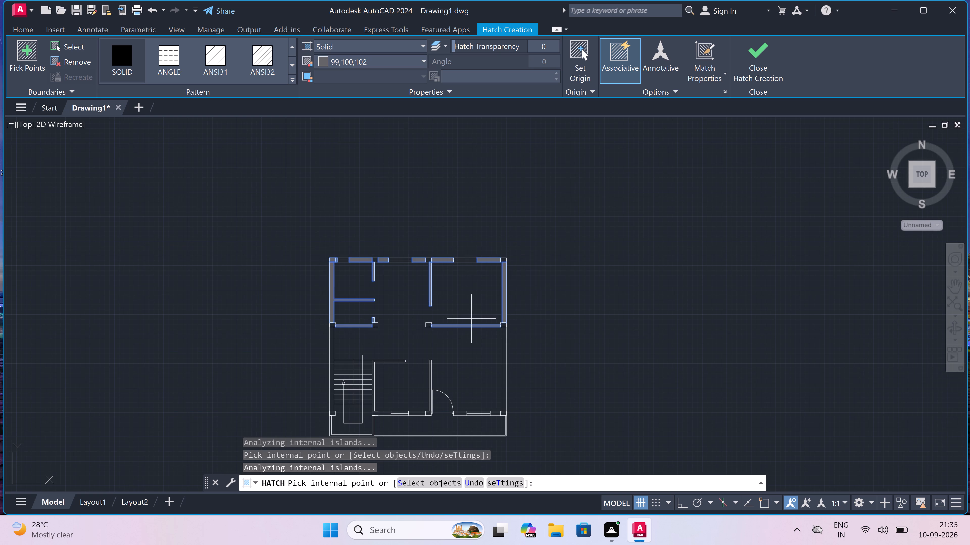
{"action": "scroll", "coordinate": [497, 366], "scroll_direction": "up", "scroll_amount": 3}
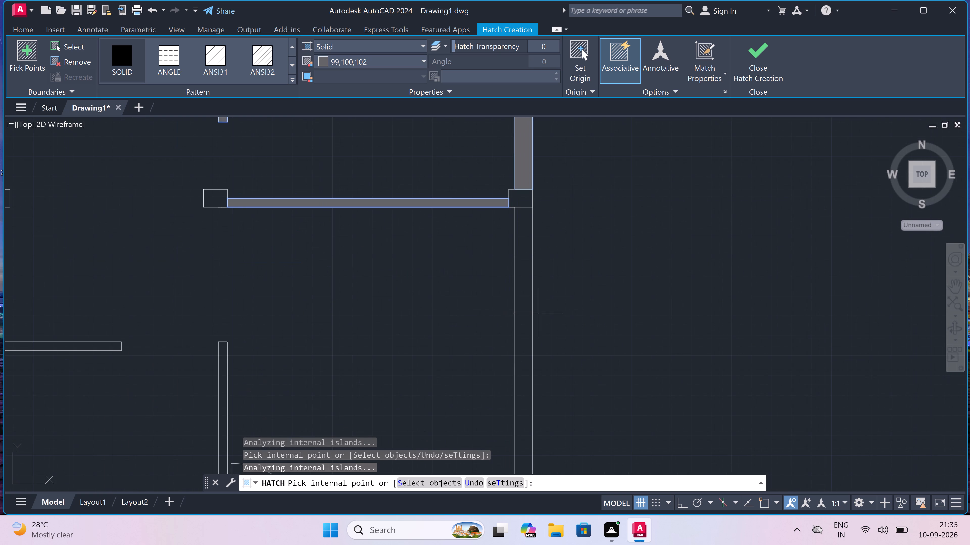
{"action": "left_click", "coordinate": [527, 301]}
Fill the lower front wall segment between the right-hand window and the lower-right corner column with gray hatch.
{"action": "scroll", "coordinate": [525, 295], "scroll_direction": "down", "scroll_amount": 6}
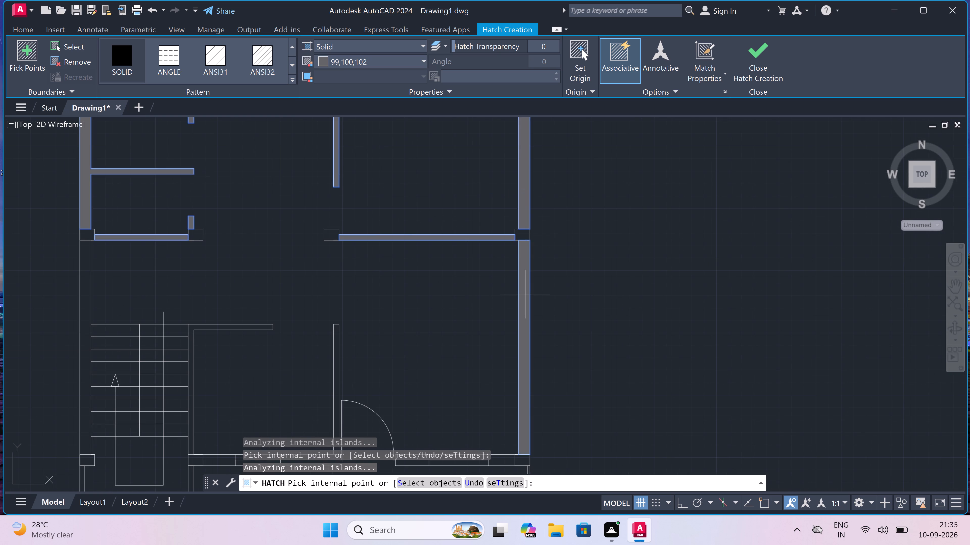
{"action": "scroll", "coordinate": [525, 294], "scroll_direction": "down", "scroll_amount": 4}
{"action": "scroll", "coordinate": [506, 390], "scroll_direction": "up", "scroll_amount": 3}
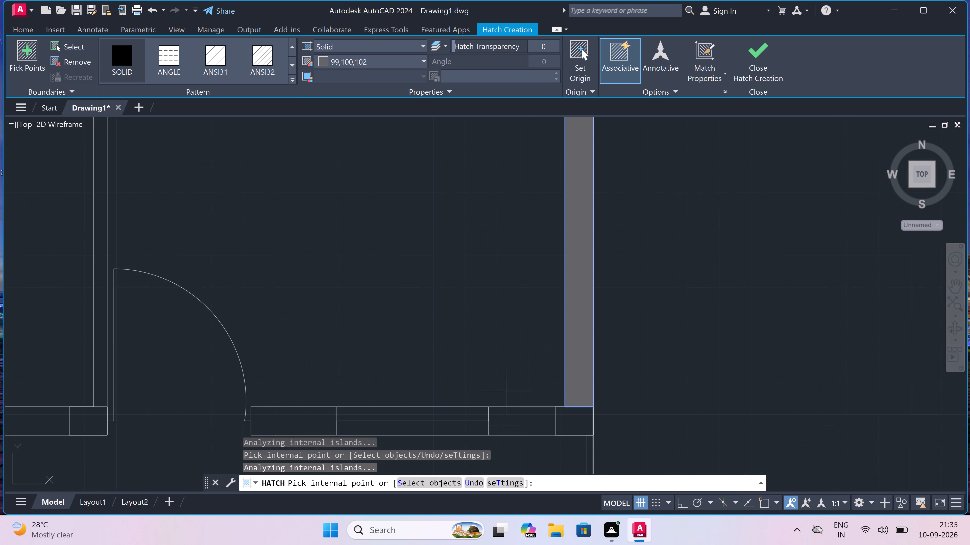
{"action": "scroll", "coordinate": [506, 391], "scroll_direction": "down", "scroll_amount": 5}
{"action": "scroll", "coordinate": [499, 405], "scroll_direction": "up", "scroll_amount": 3}
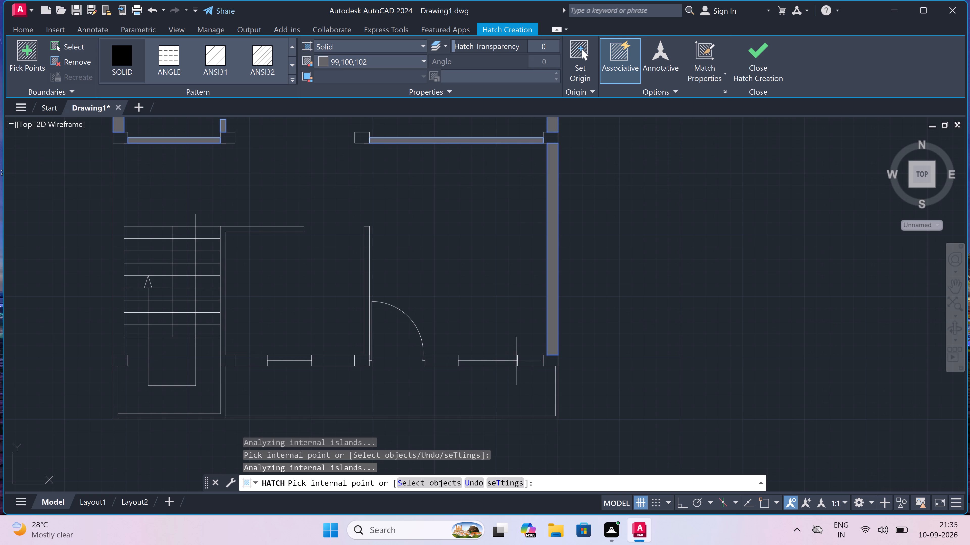
{"action": "left_click", "coordinate": [524, 362]}
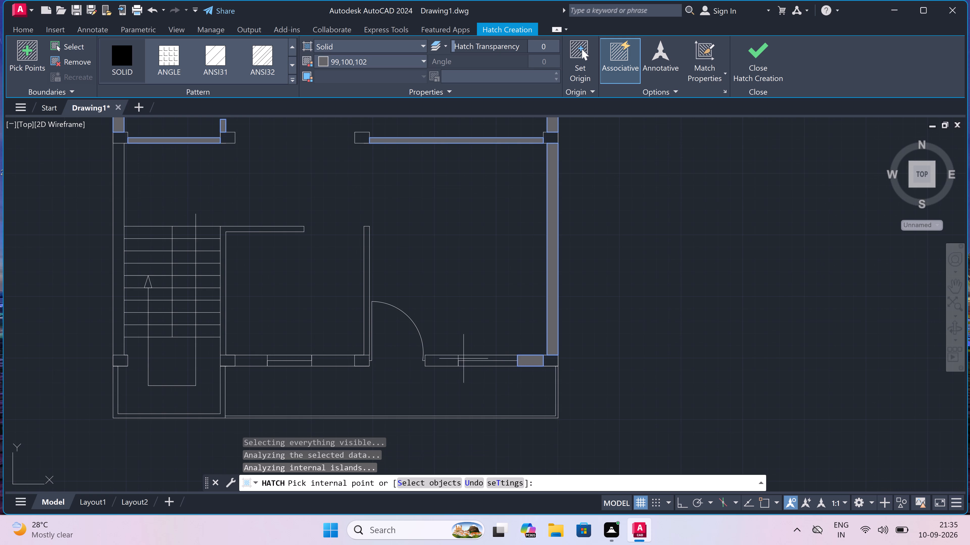
Fill the front wall segment between the door and right-hand window, plus the column on the door's other side, with gray hatch.
{"action": "left_click", "coordinate": [438, 358]}
{"action": "scroll", "coordinate": [355, 361], "scroll_direction": "up", "scroll_amount": 3}
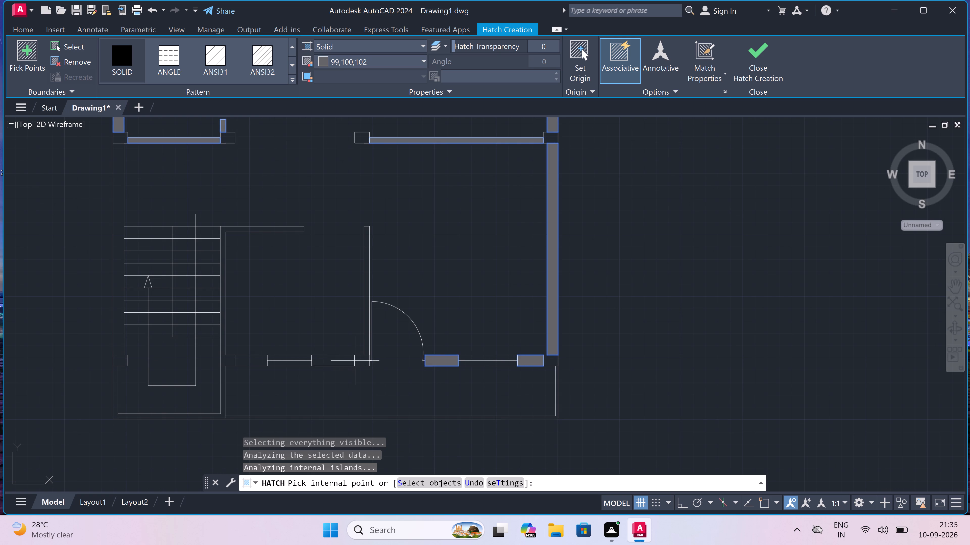
{"action": "left_click", "coordinate": [357, 360]}
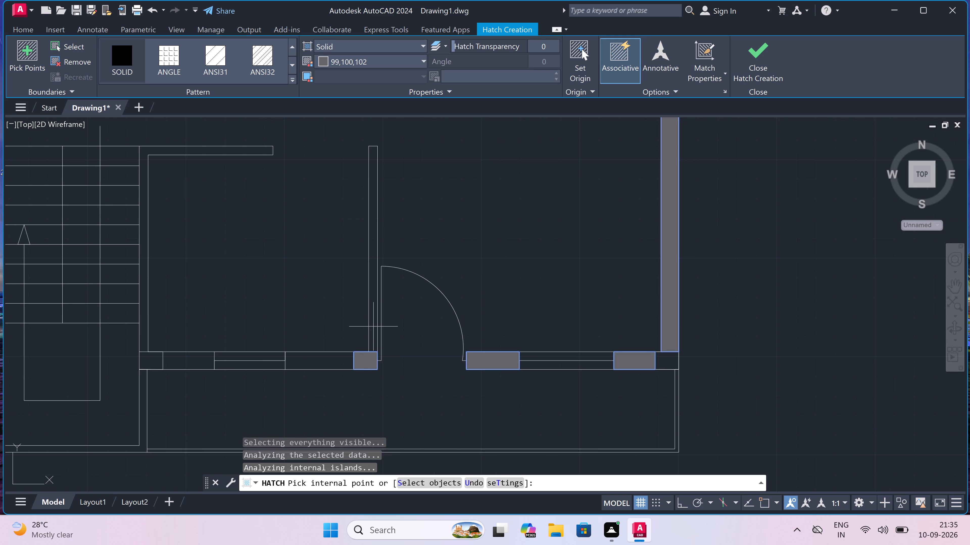
Fill the vertical partition rising from the column beside the door with gray hatch.
{"action": "scroll", "coordinate": [373, 326], "scroll_direction": "down", "scroll_amount": 2}
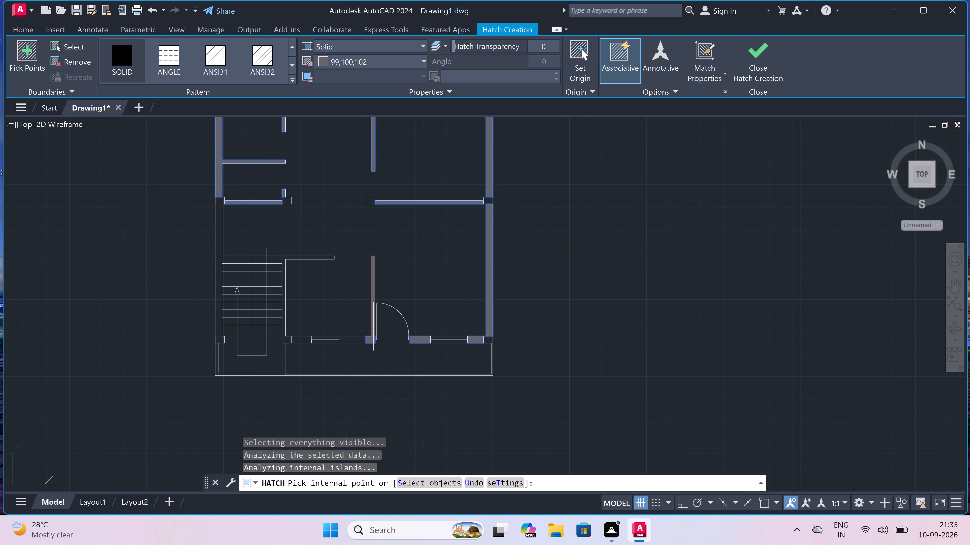
{"action": "scroll", "coordinate": [373, 326], "scroll_direction": "up", "scroll_amount": 2}
{"action": "left_click", "coordinate": [373, 325]}
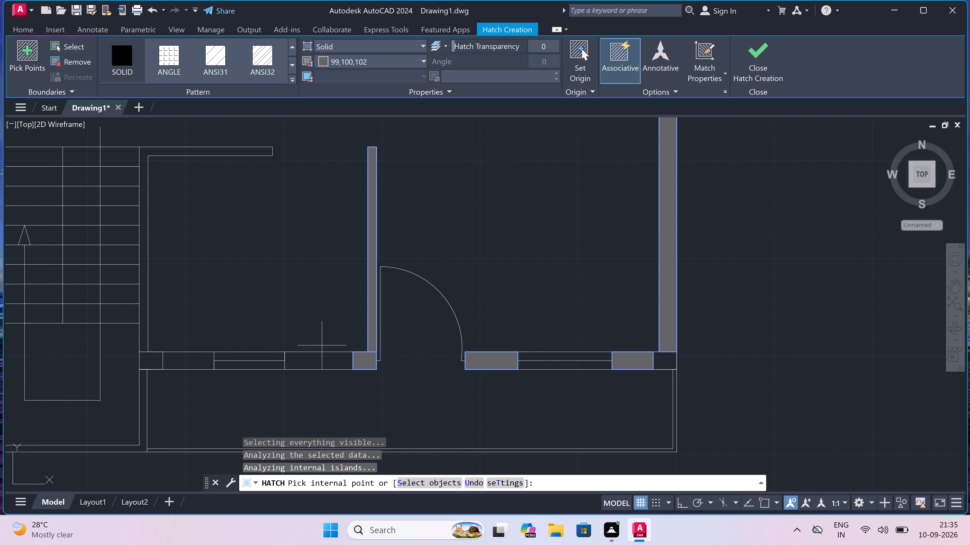
Fill the two front wall segments on either side of the left-hand window with gray hatch.
{"action": "left_click", "coordinate": [318, 355]}
{"action": "left_click", "coordinate": [195, 357]}
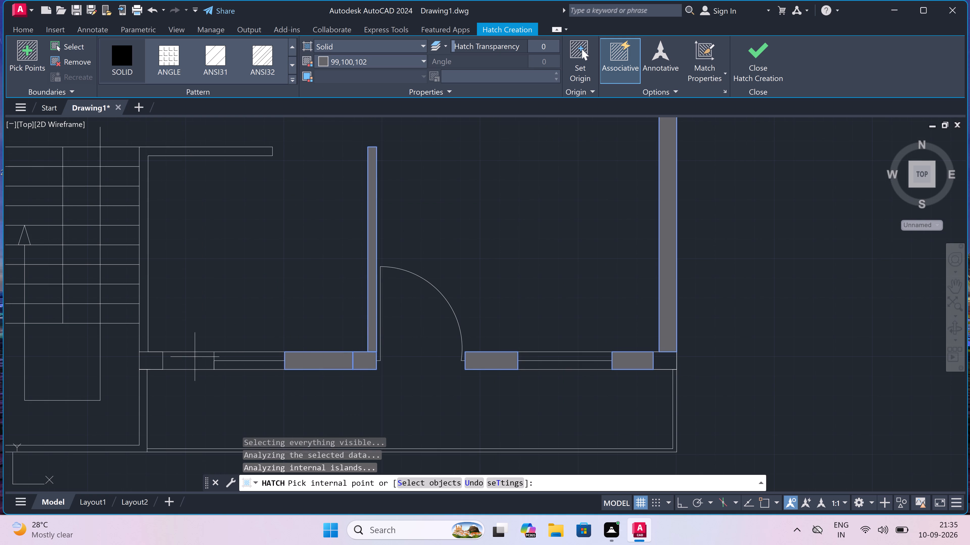
Fill the L-shaped wall beside the staircase and the outer wall on the staircase's other side with gray hatch.
{"action": "left_click", "coordinate": [143, 299]}
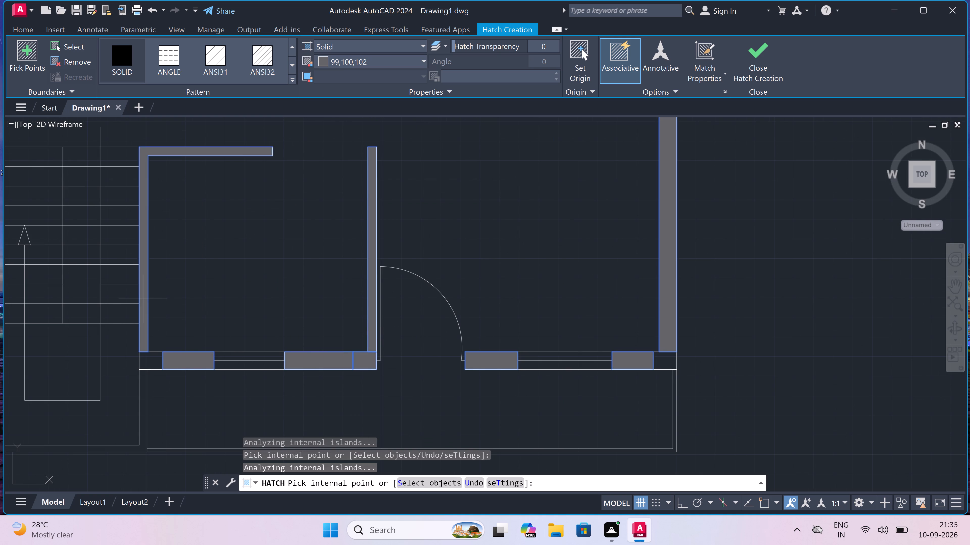
{"action": "scroll", "coordinate": [143, 298], "scroll_direction": "down", "scroll_amount": 5}
{"action": "scroll", "coordinate": [111, 298], "scroll_direction": "up", "scroll_amount": 4}
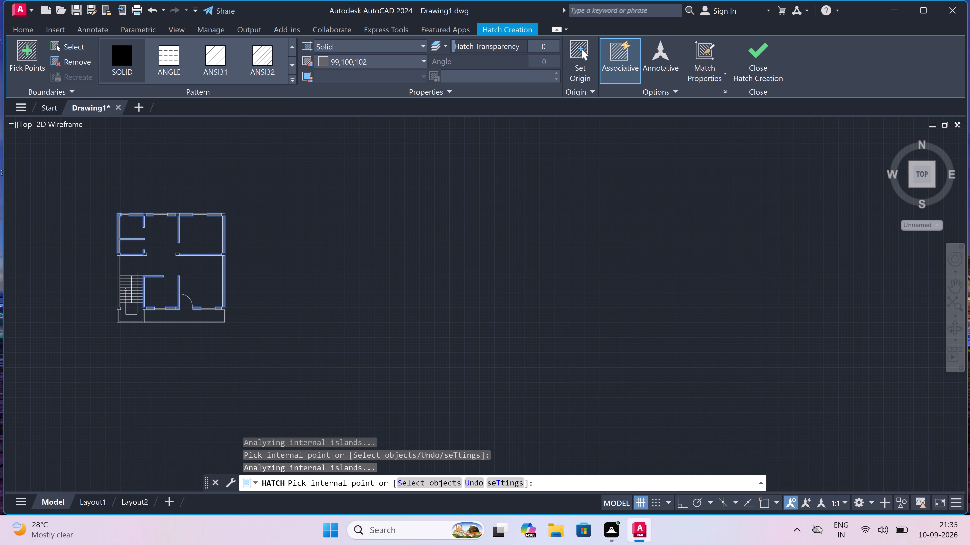
{"action": "scroll", "coordinate": [121, 282], "scroll_direction": "up", "scroll_amount": 2}
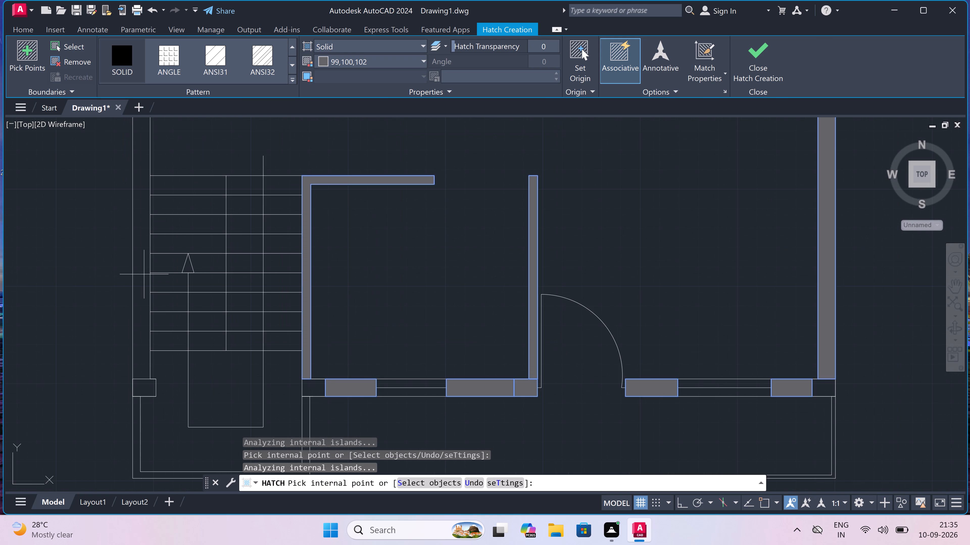
{"action": "left_click", "coordinate": [146, 272]}
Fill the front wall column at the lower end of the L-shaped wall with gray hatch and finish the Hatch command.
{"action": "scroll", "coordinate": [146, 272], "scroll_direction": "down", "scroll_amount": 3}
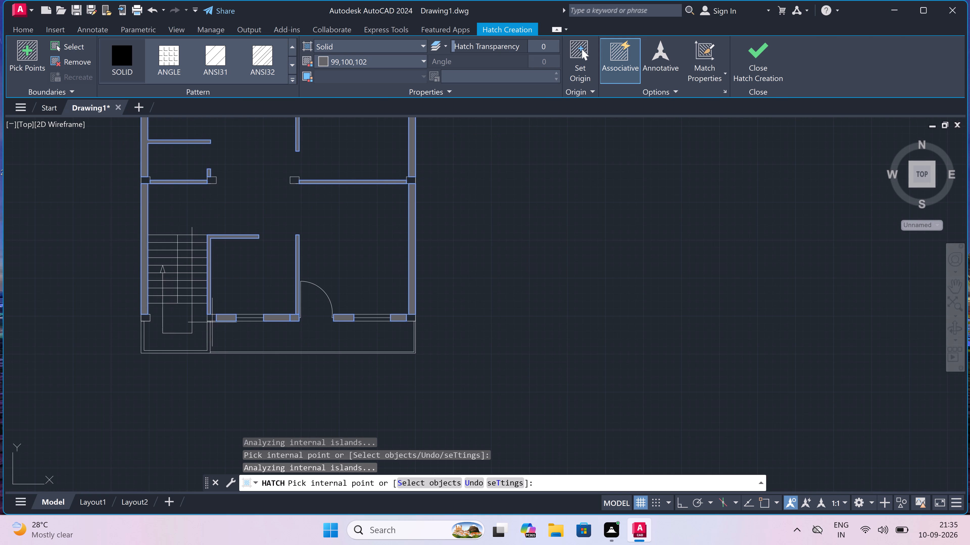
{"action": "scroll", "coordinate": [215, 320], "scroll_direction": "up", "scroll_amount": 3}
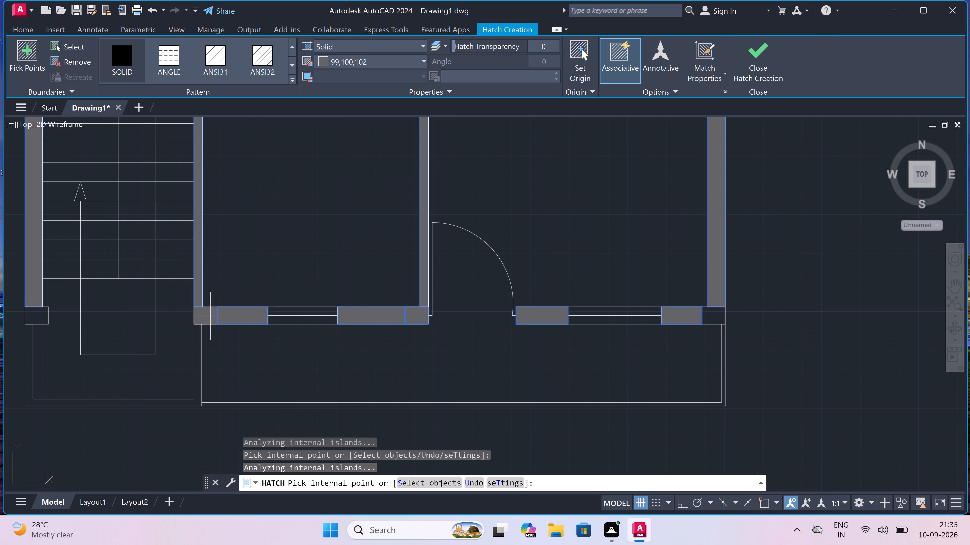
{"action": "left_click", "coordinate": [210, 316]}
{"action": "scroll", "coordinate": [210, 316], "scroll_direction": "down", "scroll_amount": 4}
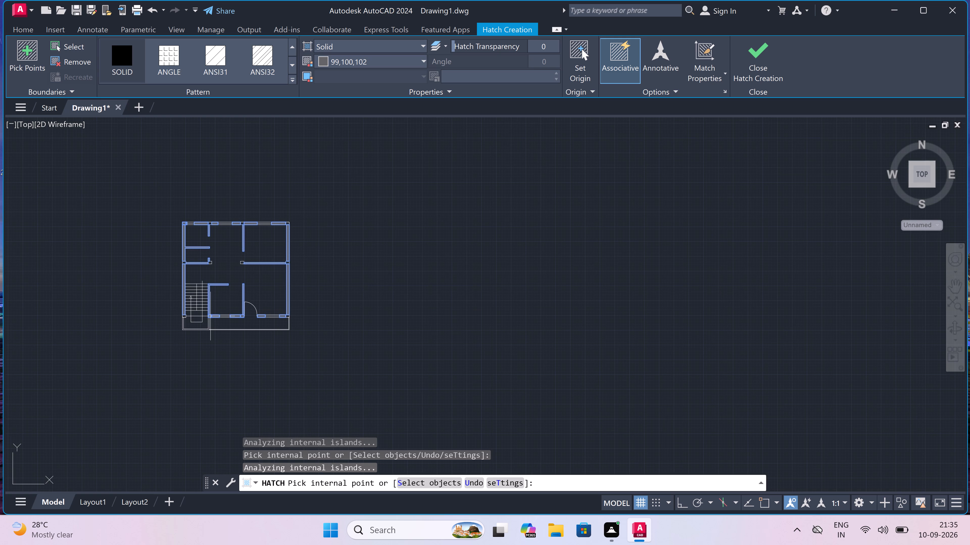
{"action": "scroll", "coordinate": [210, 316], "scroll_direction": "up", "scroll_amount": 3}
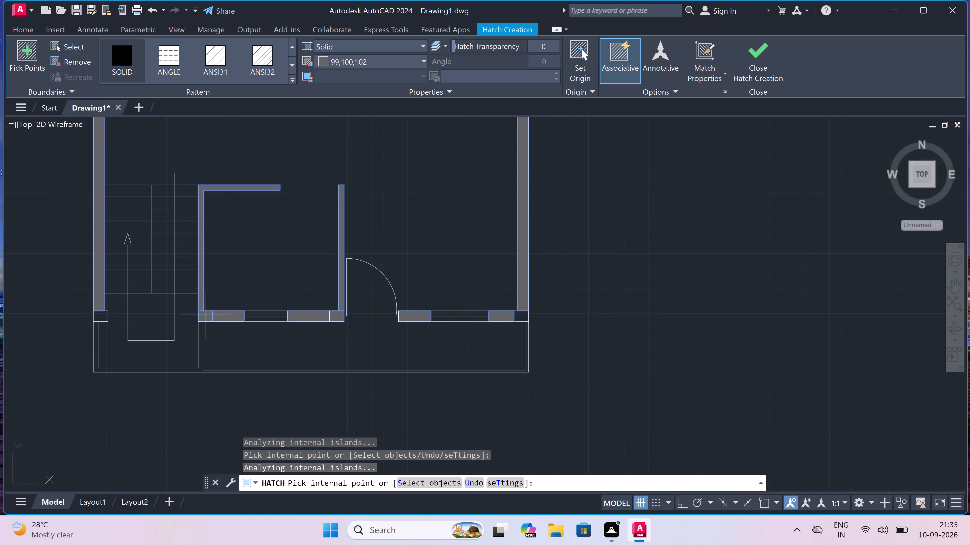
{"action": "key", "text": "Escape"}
Trim the gray hatch out of the column beside the door and the column below the L-shaped staircase wall.
{"action": "type", "text": "tr"}
{"action": "key", "text": "space"}
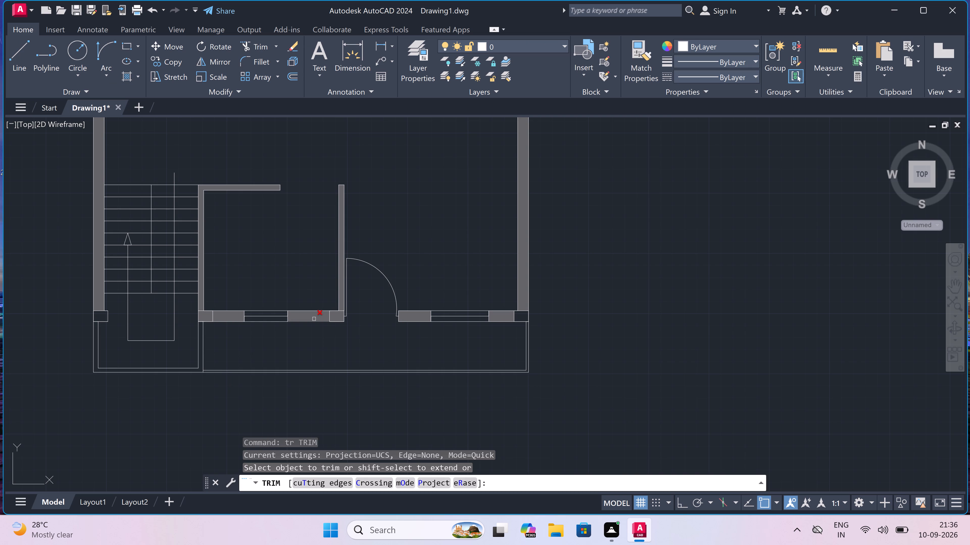
{"action": "double_click", "coordinate": [339, 316]}
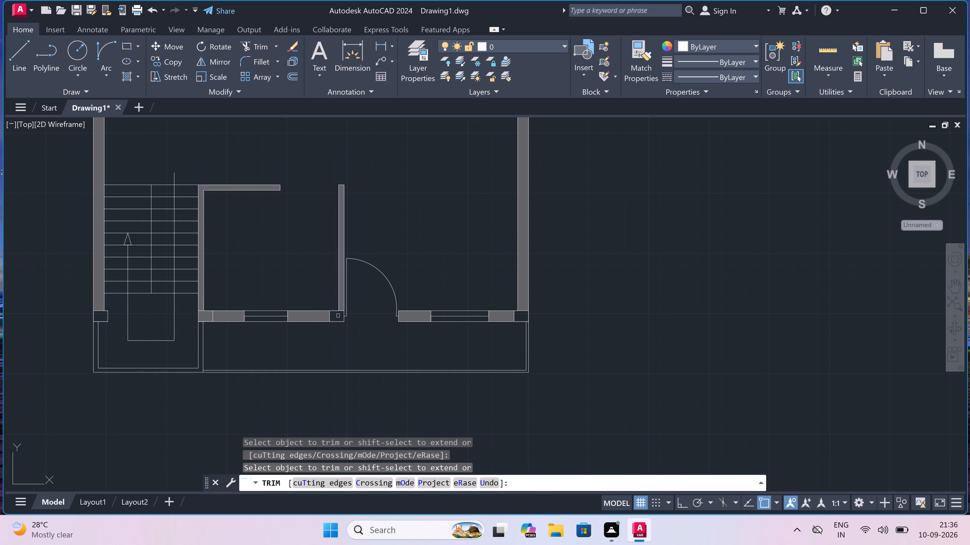
{"action": "double_click", "coordinate": [207, 316]}
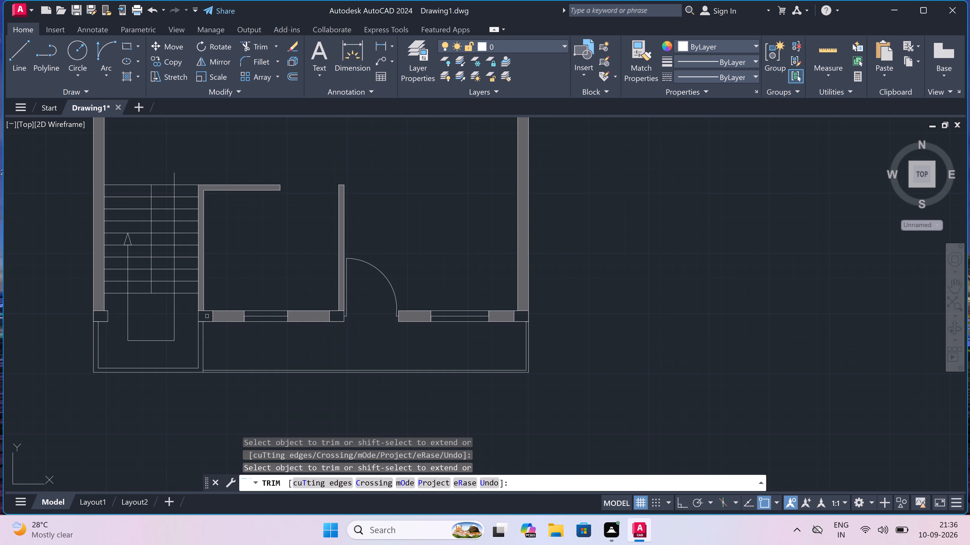
Trim the gray hatch out of the top-left corner column of the floor plan.
{"action": "scroll", "coordinate": [214, 328], "scroll_direction": "down", "scroll_amount": 4}
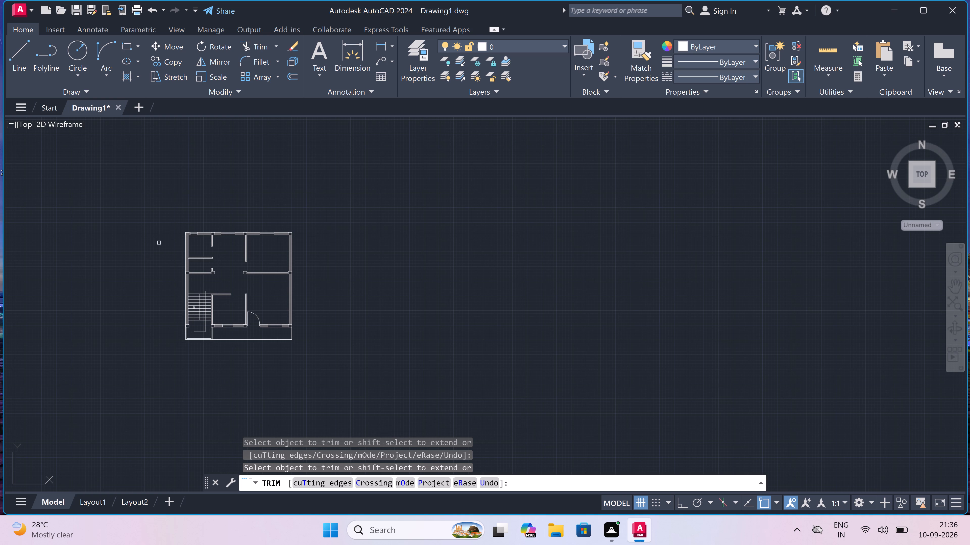
{"action": "scroll", "coordinate": [183, 235], "scroll_direction": "up", "scroll_amount": 5}
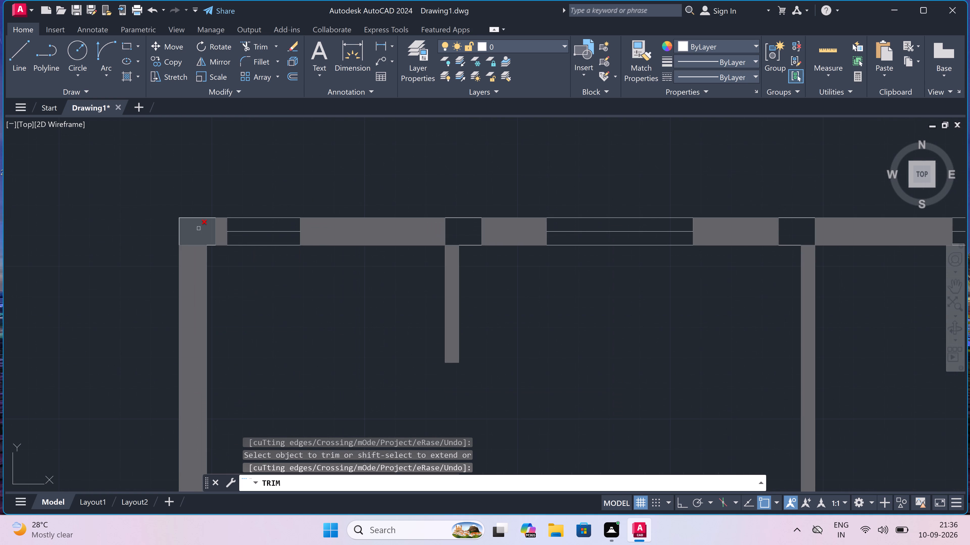
{"action": "double_click", "coordinate": [201, 227]}
{"action": "scroll", "coordinate": [200, 227], "scroll_direction": "down", "scroll_amount": 5}
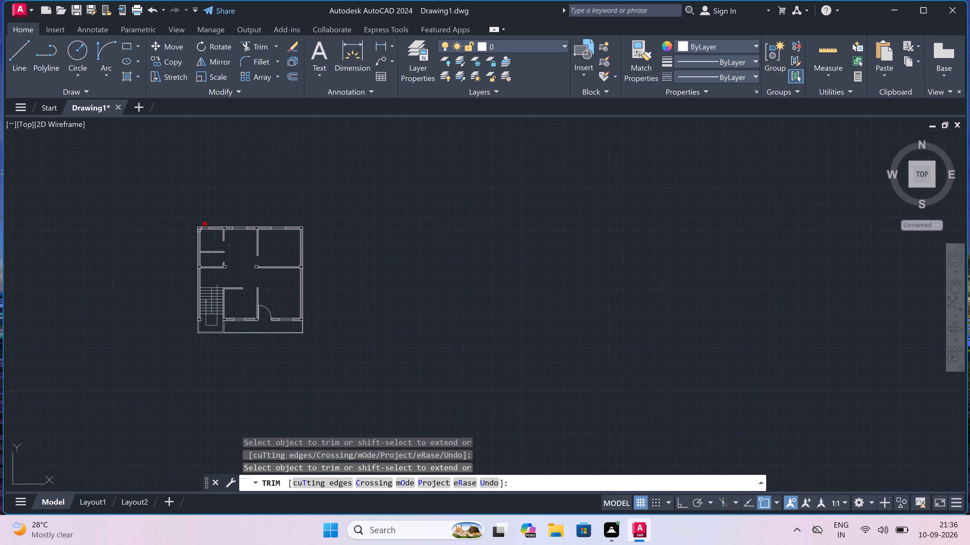
{"action": "scroll", "coordinate": [159, 238], "scroll_direction": "up", "scroll_amount": 2}
{"action": "scroll", "coordinate": [159, 239], "scroll_direction": "down", "scroll_amount": 1}
{"action": "scroll", "coordinate": [159, 239], "scroll_direction": "up", "scroll_amount": 1}
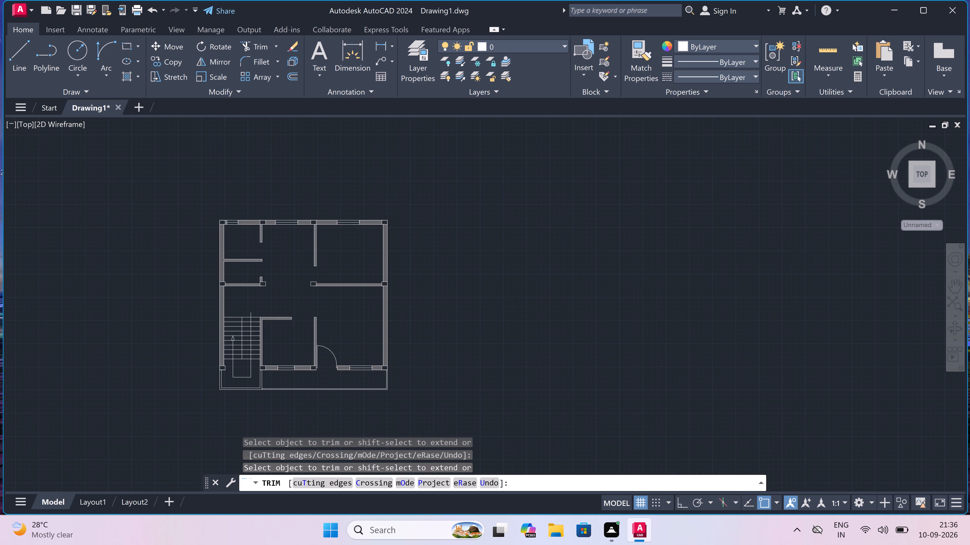
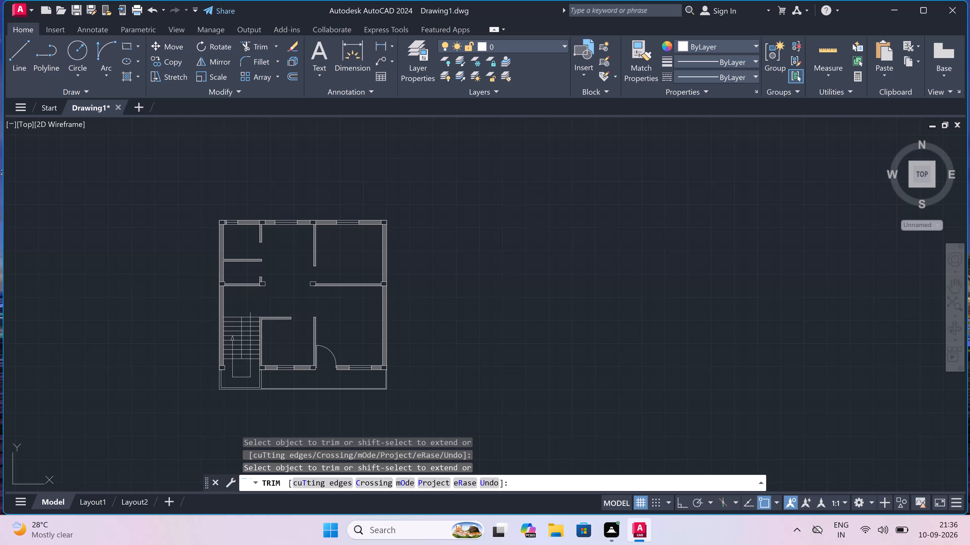
Fill the four columns along the plan's top outer wall with solid hatch in blue 39,118,187.
{"action": "type", "text": "h"}
{"action": "key", "text": "space"}
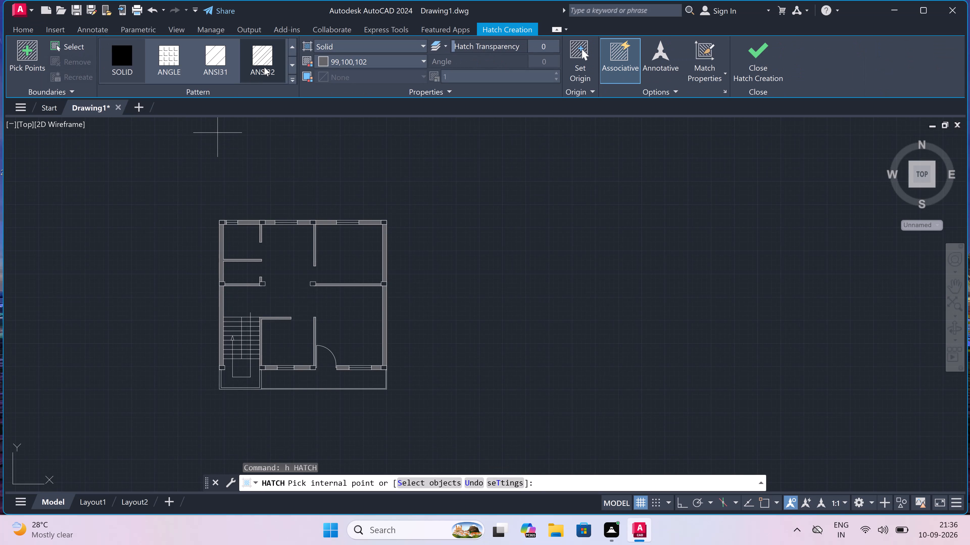
{"action": "left_click", "coordinate": [334, 61]}
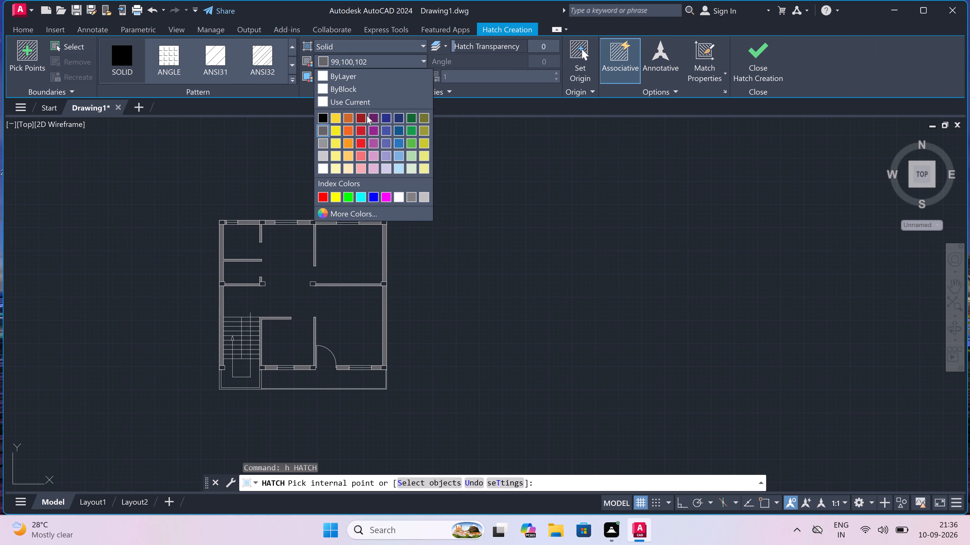
{"action": "left_click", "coordinate": [399, 142]}
{"action": "scroll", "coordinate": [213, 226], "scroll_direction": "up", "scroll_amount": 1}
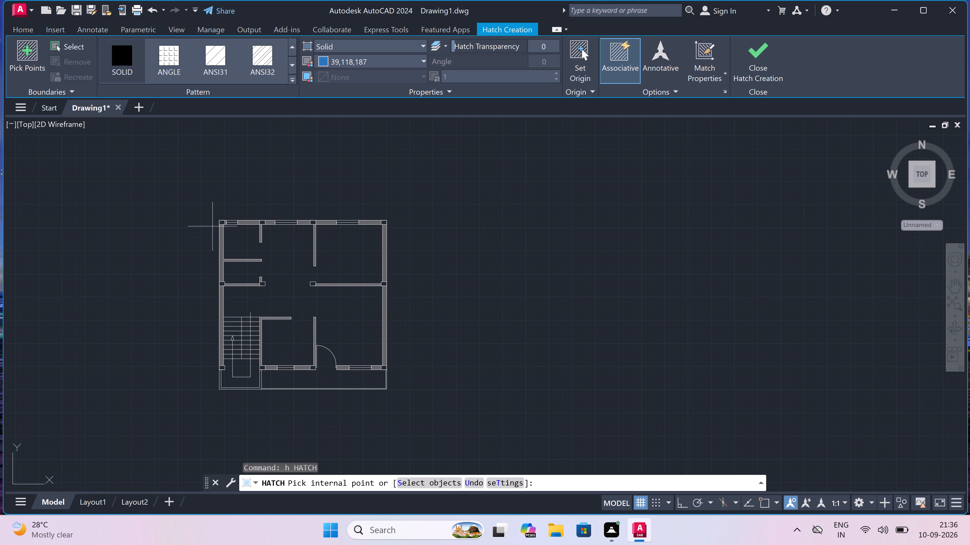
{"action": "scroll", "coordinate": [212, 226], "scroll_direction": "up", "scroll_amount": 4}
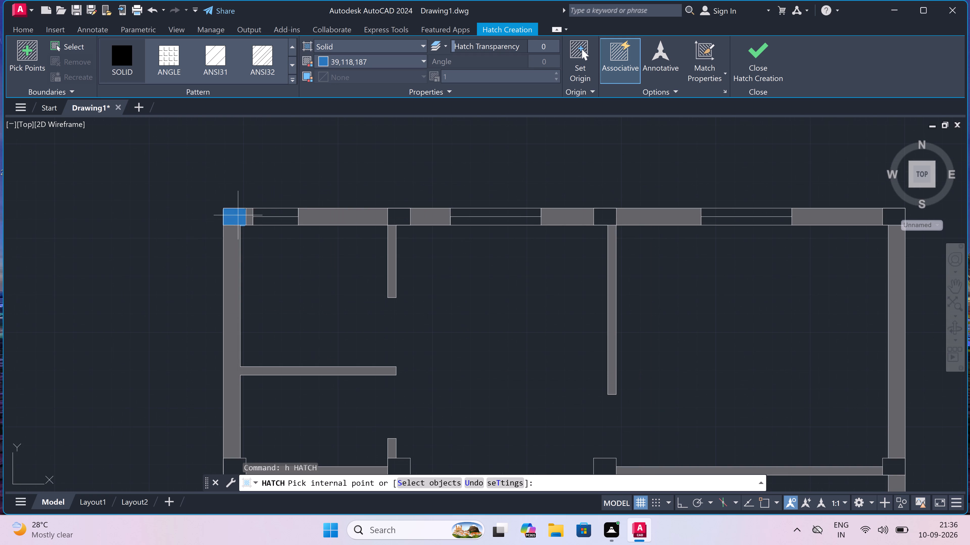
{"action": "left_click", "coordinate": [237, 215]}
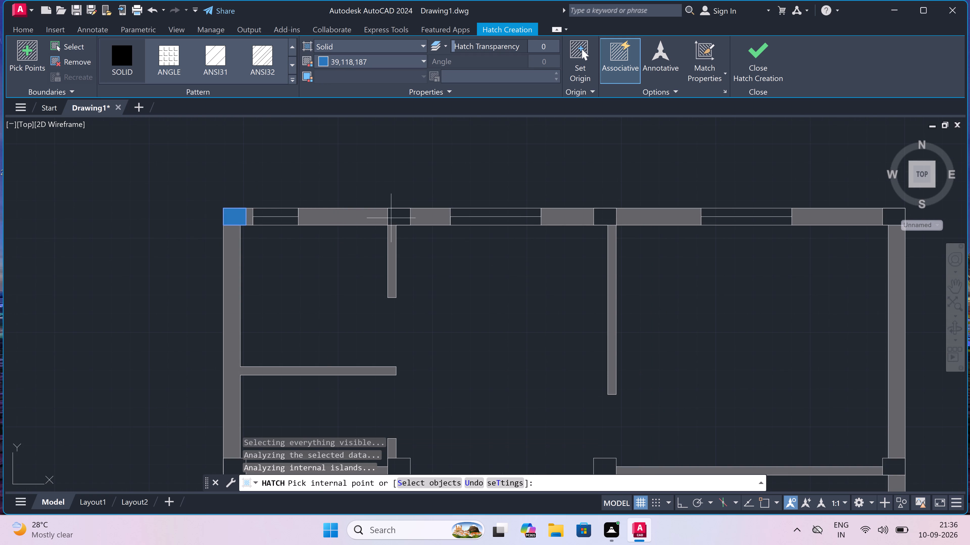
{"action": "left_click", "coordinate": [393, 216]}
{"action": "scroll", "coordinate": [328, 204], "scroll_direction": "down", "scroll_amount": 4}
{"action": "scroll", "coordinate": [442, 202], "scroll_direction": "up", "scroll_amount": 3}
{"action": "left_click", "coordinate": [408, 235]}
{"action": "scroll", "coordinate": [409, 229], "scroll_direction": "down", "scroll_amount": 4}
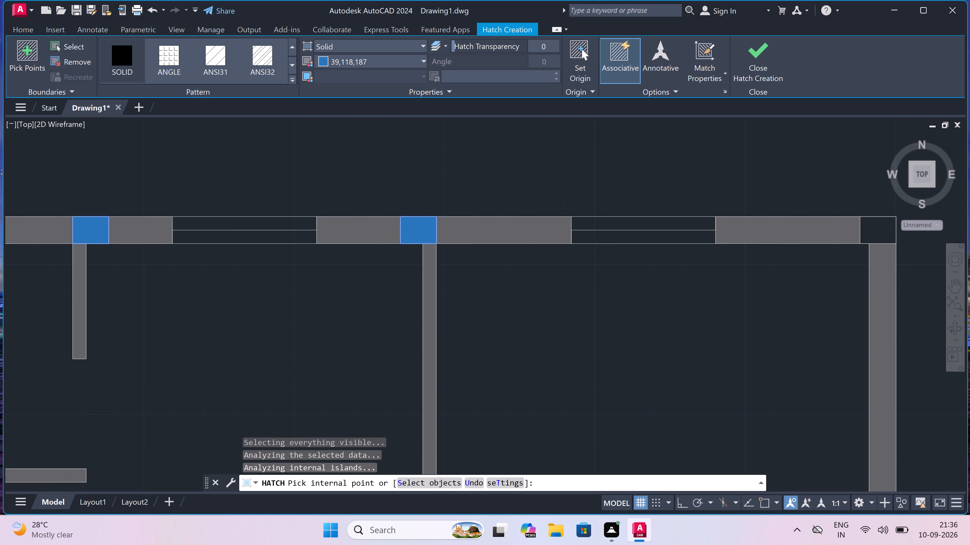
{"action": "scroll", "coordinate": [645, 224], "scroll_direction": "up", "scroll_amount": 3}
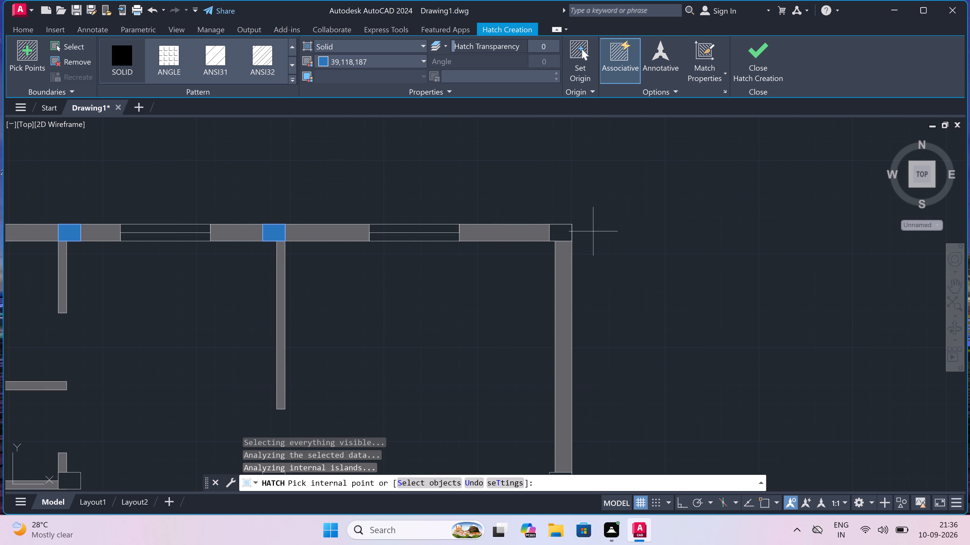
{"action": "left_click", "coordinate": [560, 232]}
Fill the two columns at the ends of the right-hand middle partition wall with the same blue solid hatch.
{"action": "scroll", "coordinate": [534, 211], "scroll_direction": "down", "scroll_amount": 5}
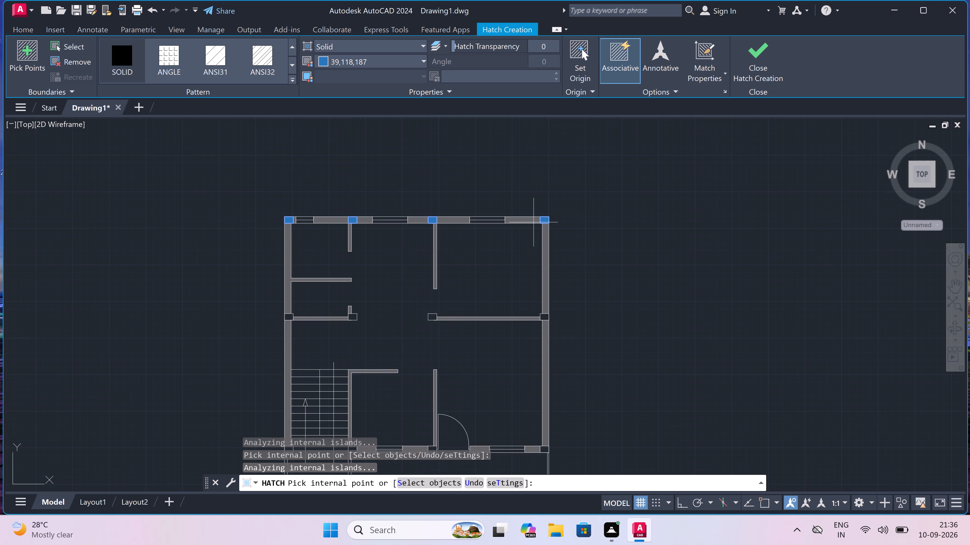
{"action": "scroll", "coordinate": [532, 325], "scroll_direction": "up", "scroll_amount": 2}
{"action": "scroll", "coordinate": [551, 314], "scroll_direction": "up", "scroll_amount": 2}
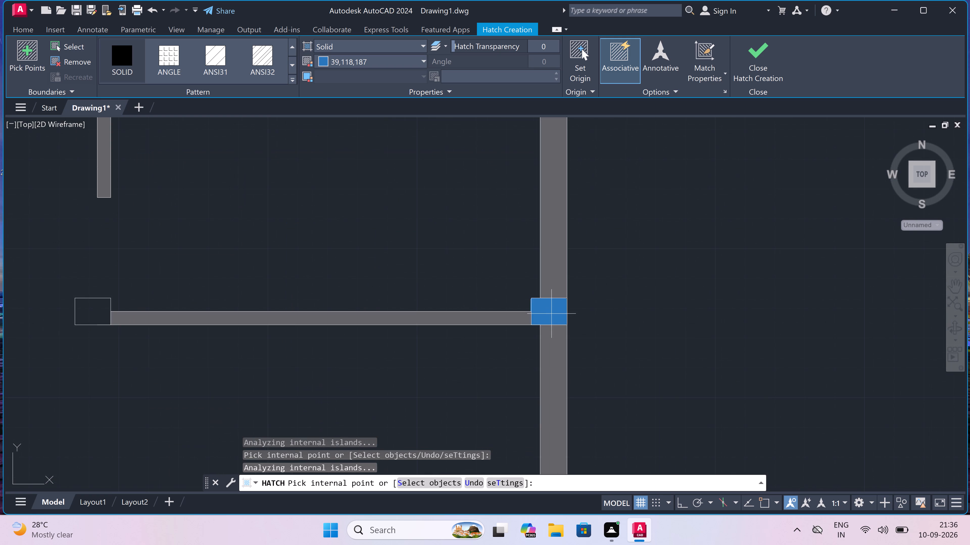
{"action": "left_click", "coordinate": [551, 314]}
{"action": "scroll", "coordinate": [532, 300], "scroll_direction": "down", "scroll_amount": 5}
{"action": "scroll", "coordinate": [415, 303], "scroll_direction": "up", "scroll_amount": 4}
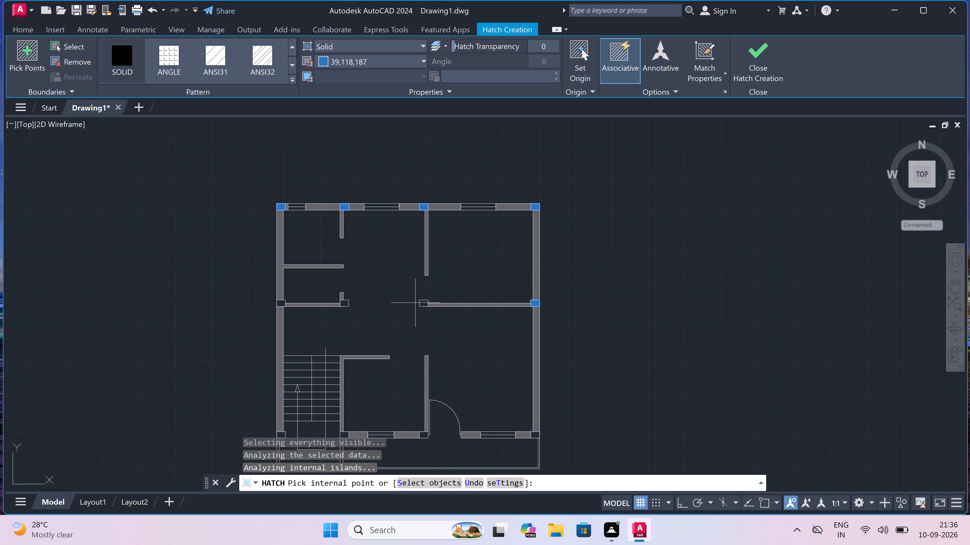
{"action": "scroll", "coordinate": [426, 306], "scroll_direction": "up", "scroll_amount": 3}
{"action": "left_click", "coordinate": [427, 305]}
Fill the two columns at the ends of the left-hand middle partition wall with the blue solid hatch.
{"action": "scroll", "coordinate": [427, 305], "scroll_direction": "down", "scroll_amount": 6}
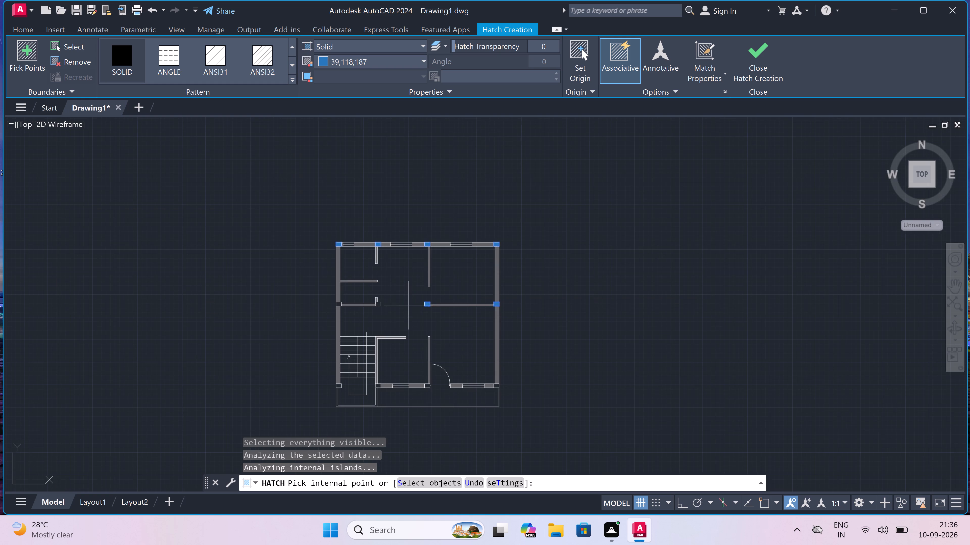
{"action": "scroll", "coordinate": [347, 305], "scroll_direction": "up", "scroll_amount": 4}
{"action": "scroll", "coordinate": [326, 301], "scroll_direction": "up", "scroll_amount": 3}
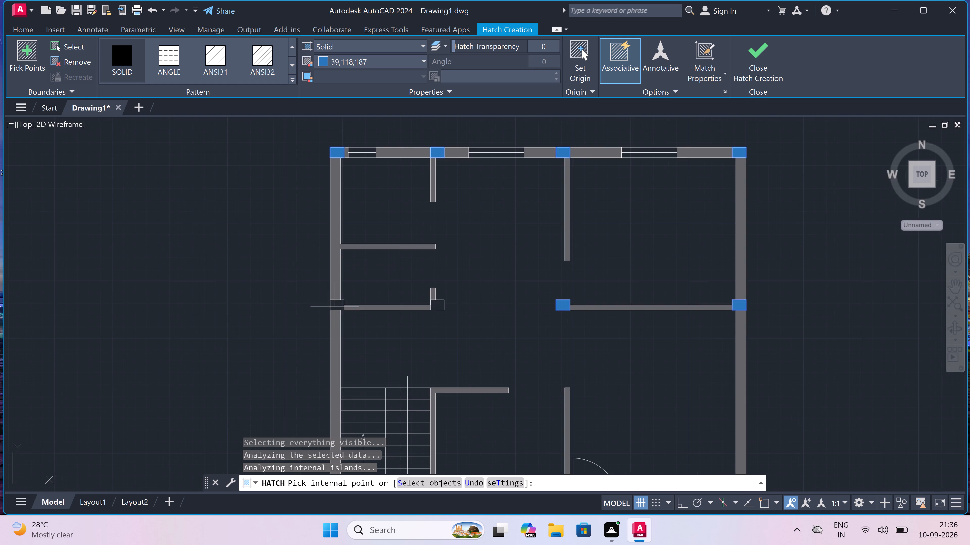
{"action": "scroll", "coordinate": [335, 307], "scroll_direction": "up", "scroll_amount": 2}
{"action": "left_click", "coordinate": [335, 306]}
{"action": "scroll", "coordinate": [335, 307], "scroll_direction": "down", "scroll_amount": 4}
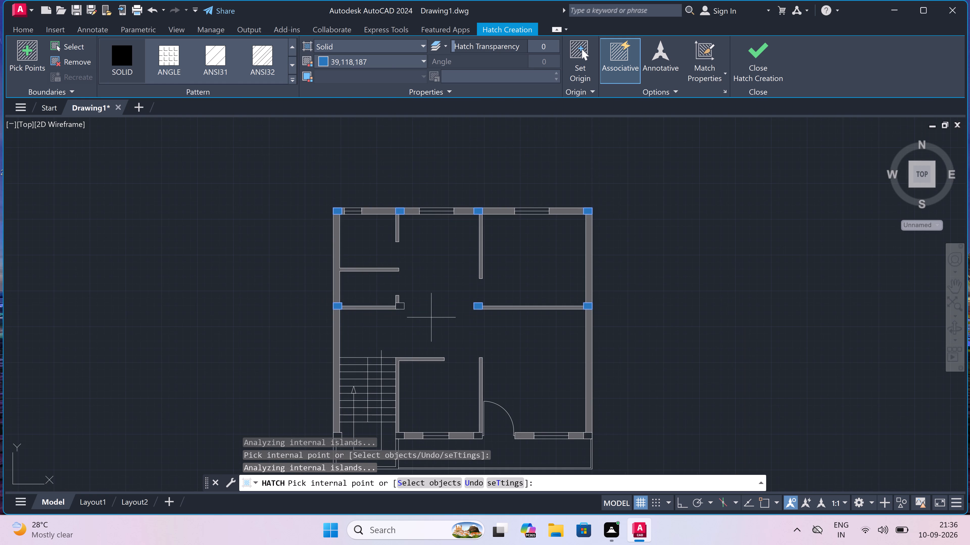
{"action": "scroll", "coordinate": [403, 305], "scroll_direction": "up", "scroll_amount": 4}
{"action": "left_click", "coordinate": [393, 303]}
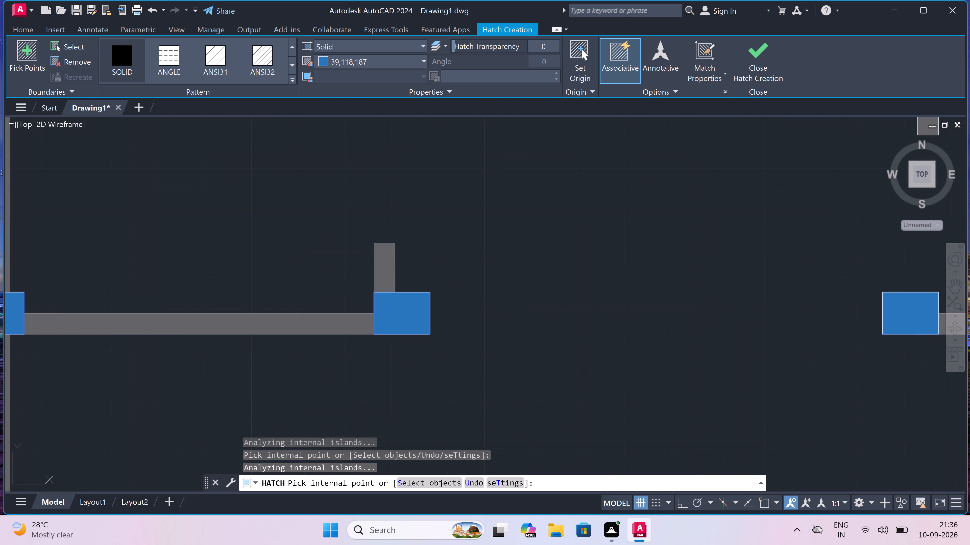
Fill the two front columns on either side of the staircase with the blue solid hatch.
{"action": "scroll", "coordinate": [393, 303], "scroll_direction": "down", "scroll_amount": 6}
{"action": "scroll", "coordinate": [363, 365], "scroll_direction": "up", "scroll_amount": 2}
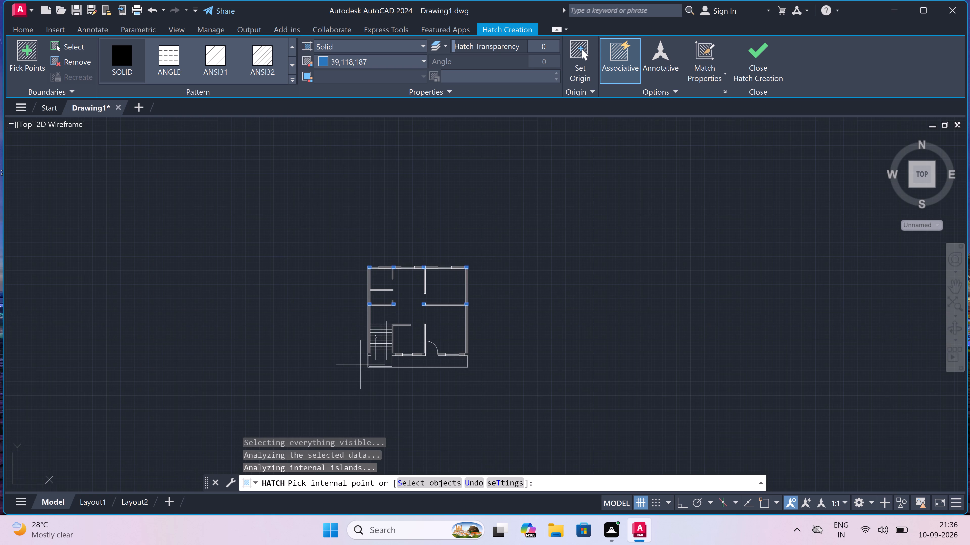
{"action": "scroll", "coordinate": [363, 365], "scroll_direction": "up", "scroll_amount": 2}
{"action": "scroll", "coordinate": [371, 343], "scroll_direction": "up", "scroll_amount": 2}
{"action": "left_click", "coordinate": [387, 333]}
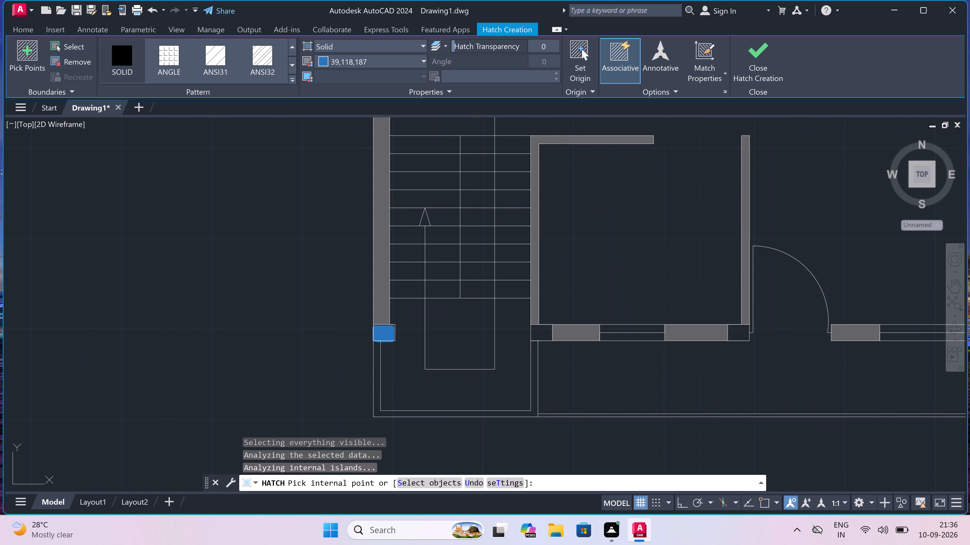
{"action": "scroll", "coordinate": [387, 333], "scroll_direction": "down", "scroll_amount": 4}
{"action": "scroll", "coordinate": [424, 336], "scroll_direction": "up", "scroll_amount": 3}
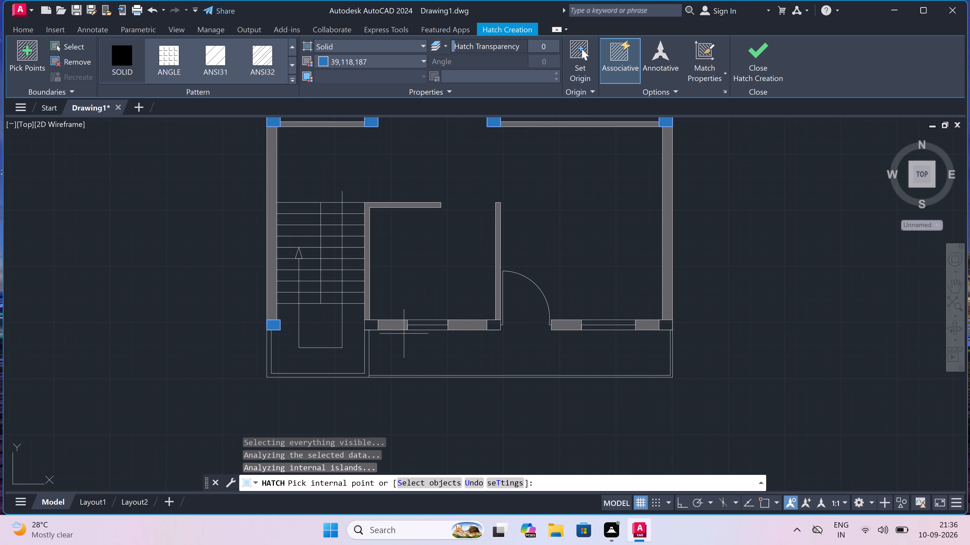
{"action": "scroll", "coordinate": [382, 326], "scroll_direction": "up", "scroll_amount": 3}
{"action": "left_click", "coordinate": [343, 319]}
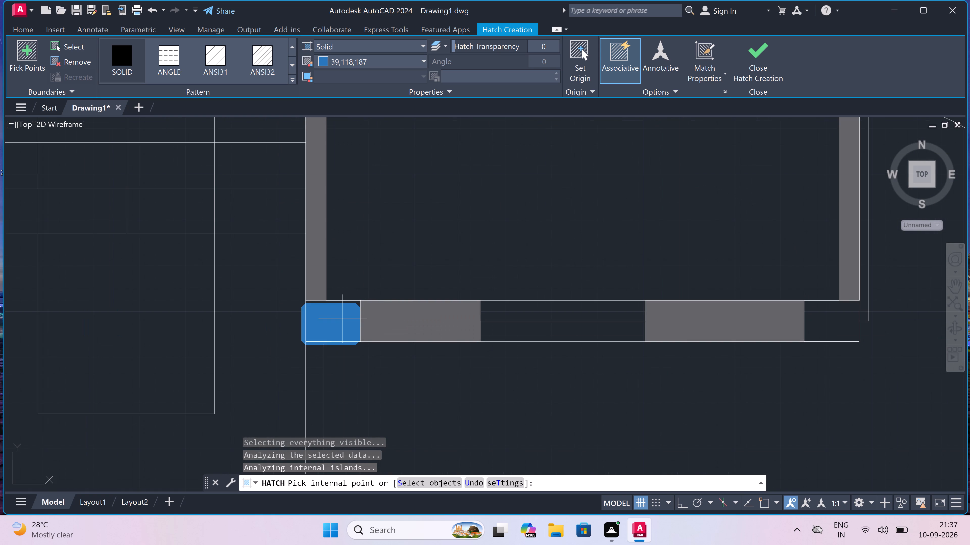
Fill the front column beside the door and the front-right corner column with blue hatch, and finish the Hatch command.
{"action": "scroll", "coordinate": [343, 319], "scroll_direction": "down", "scroll_amount": 3}
{"action": "scroll", "coordinate": [481, 334], "scroll_direction": "down", "scroll_amount": 5}
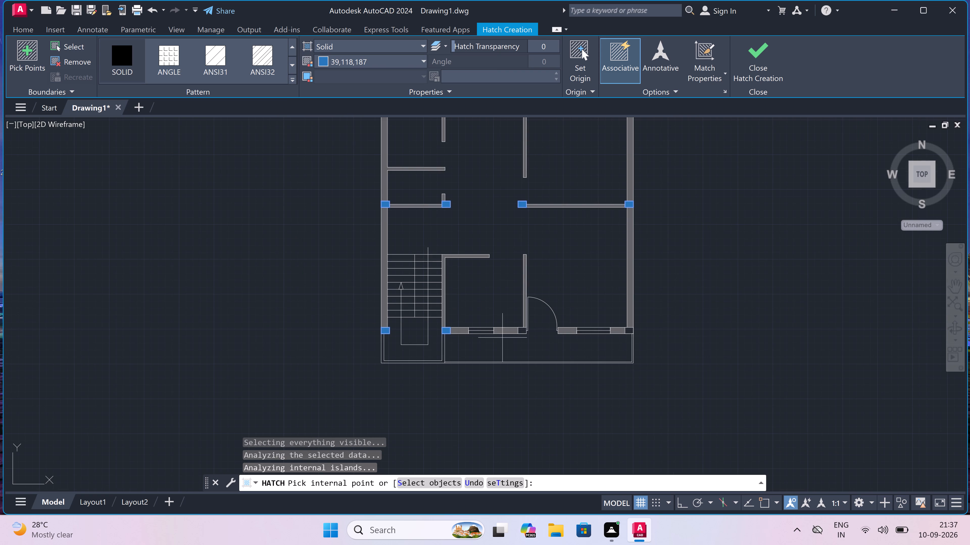
{"action": "scroll", "coordinate": [520, 327], "scroll_direction": "up", "scroll_amount": 5}
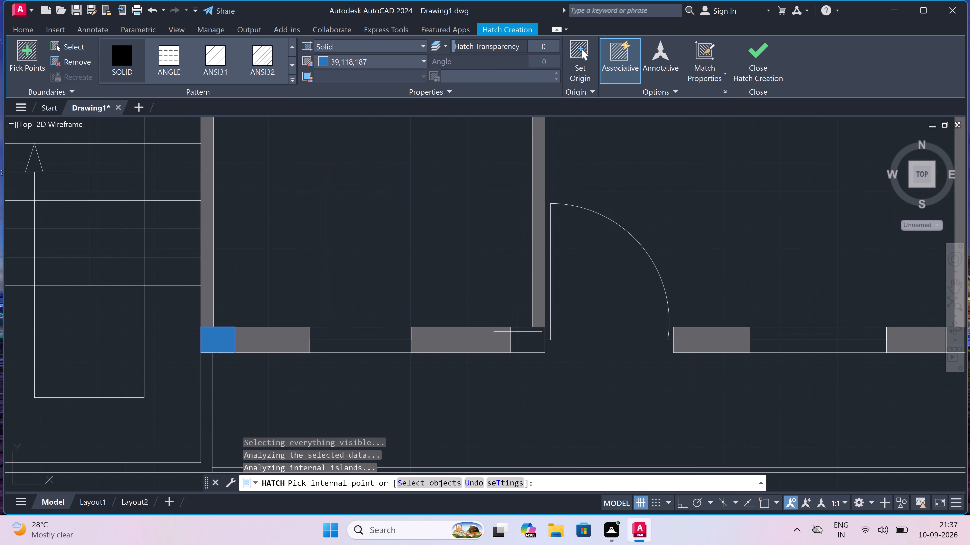
{"action": "left_click", "coordinate": [525, 339]}
{"action": "scroll", "coordinate": [279, 323], "scroll_direction": "down", "scroll_amount": 4}
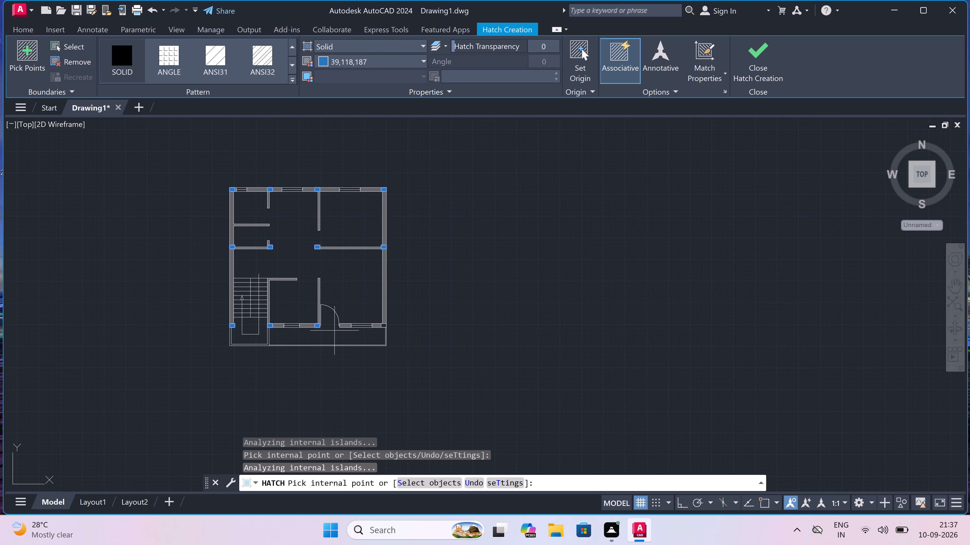
{"action": "scroll", "coordinate": [382, 329], "scroll_direction": "up", "scroll_amount": 6}
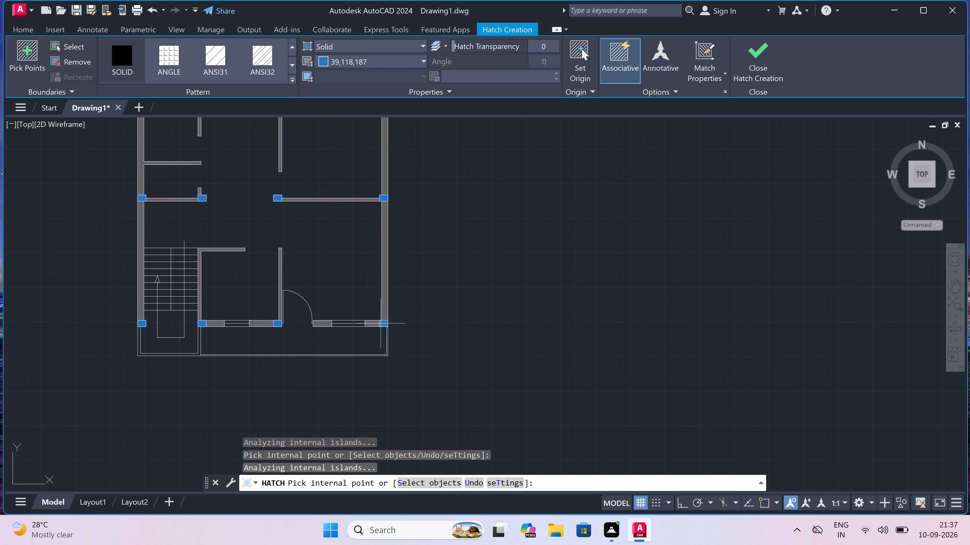
{"action": "scroll", "coordinate": [381, 323], "scroll_direction": "up", "scroll_amount": 2}
{"action": "left_click", "coordinate": [381, 323]}
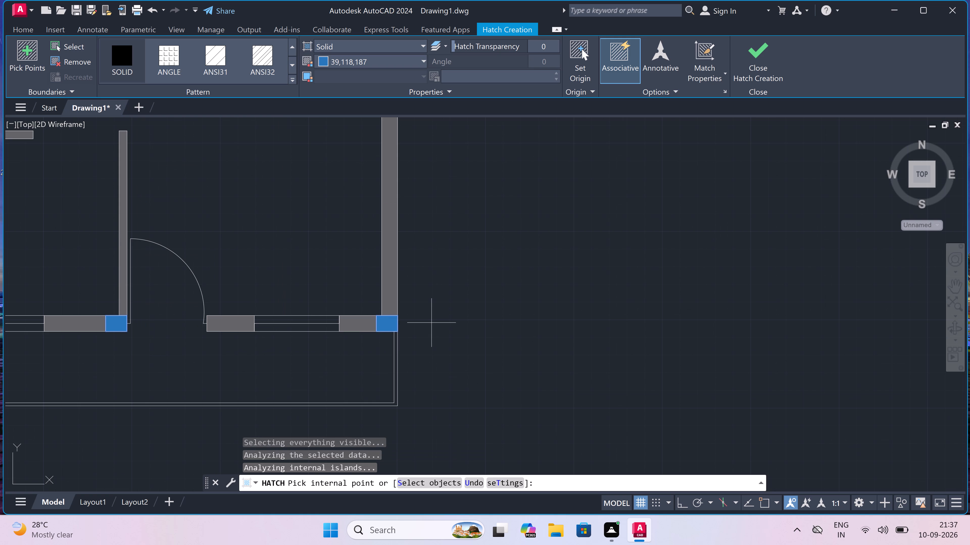
{"action": "key", "text": "Escape"}
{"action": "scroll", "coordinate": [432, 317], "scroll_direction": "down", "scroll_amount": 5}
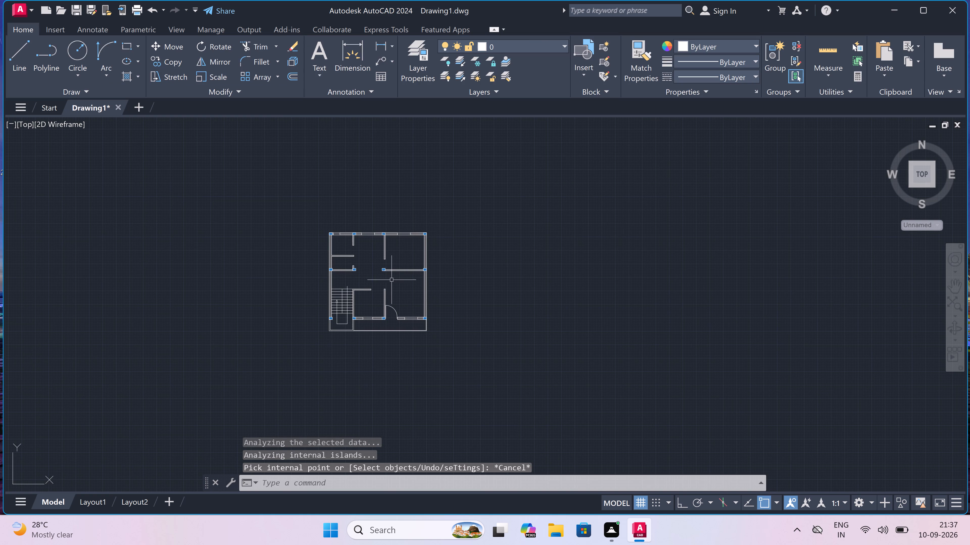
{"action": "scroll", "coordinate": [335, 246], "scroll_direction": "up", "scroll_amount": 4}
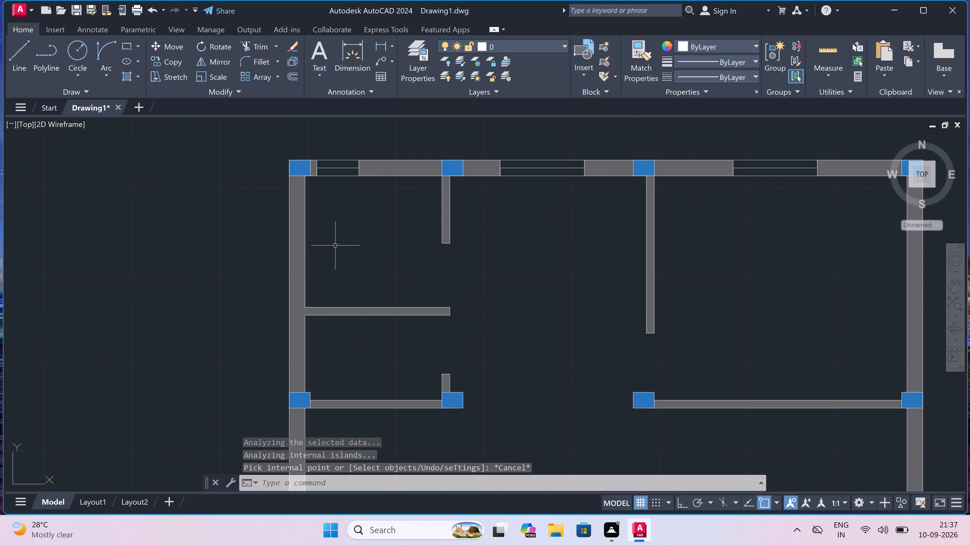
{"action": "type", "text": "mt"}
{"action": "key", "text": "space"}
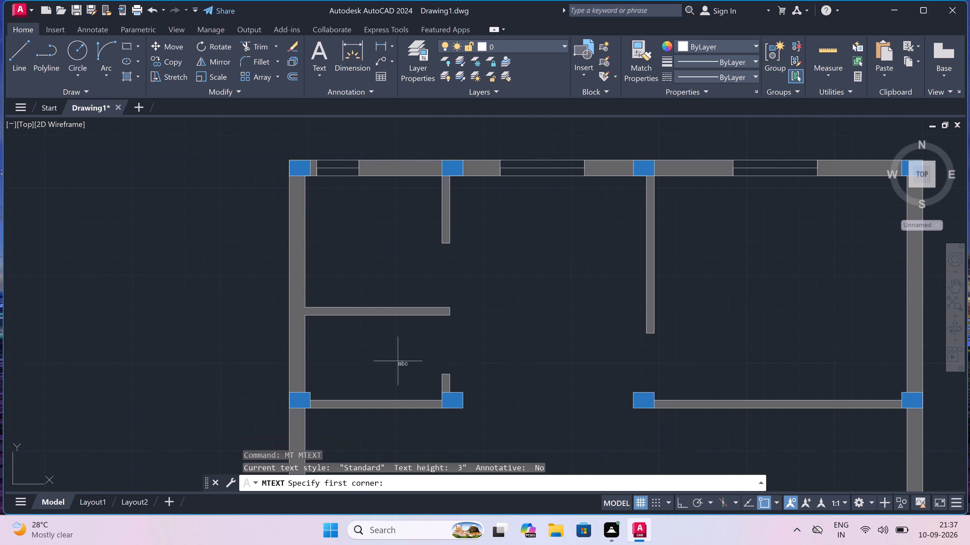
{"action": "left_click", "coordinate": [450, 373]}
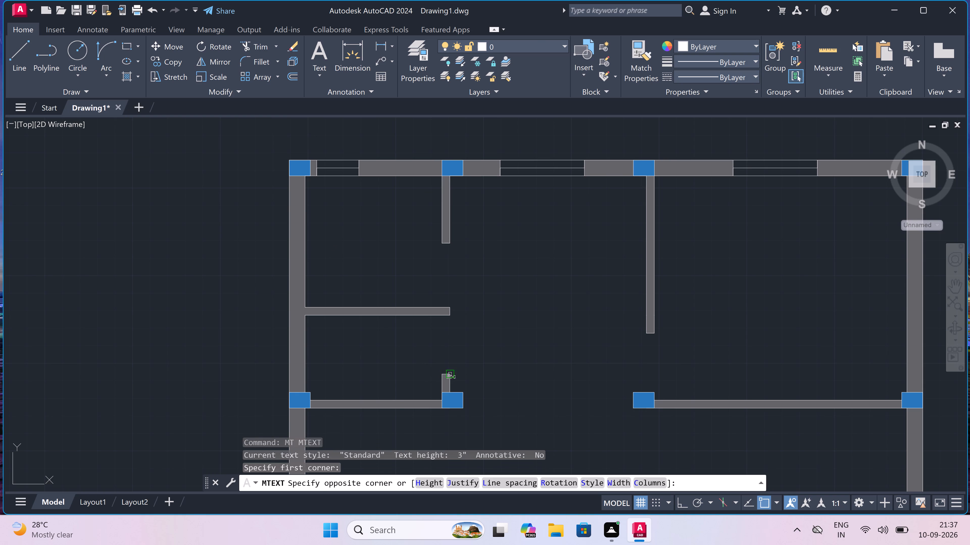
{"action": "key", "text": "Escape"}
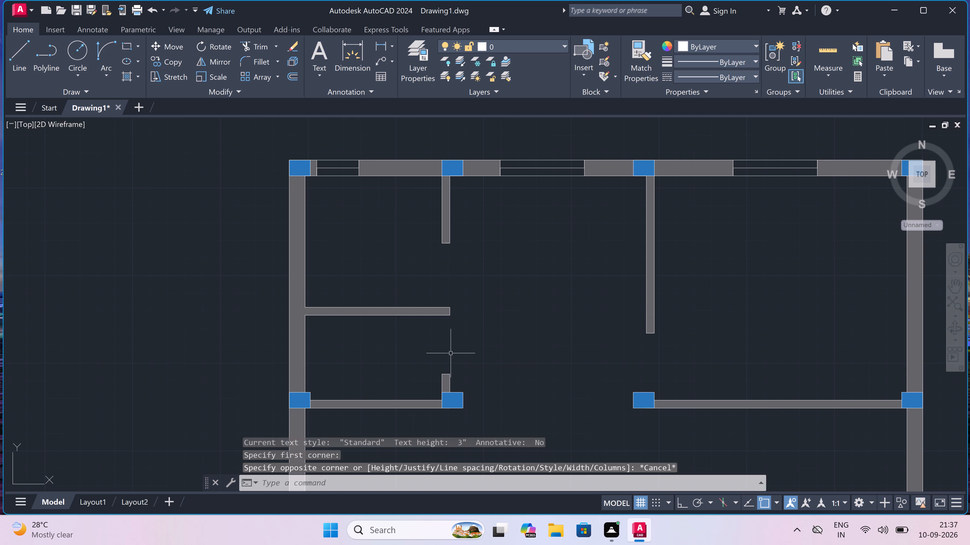
With Ortho on, draw a line from the top midpoint of the short wall stub 2" up and 2' left into the small room.
{"action": "type", "text": "l"}
{"action": "key", "text": "space"}
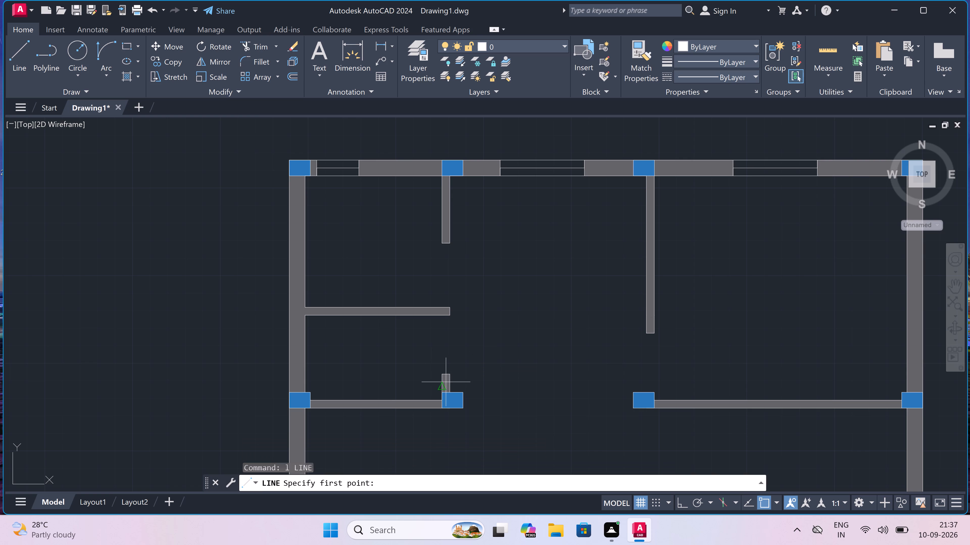
{"action": "scroll", "coordinate": [446, 375], "scroll_direction": "up", "scroll_amount": 2}
{"action": "left_click_drag", "start_coordinate": [444, 373], "coordinate": [444, 370]}
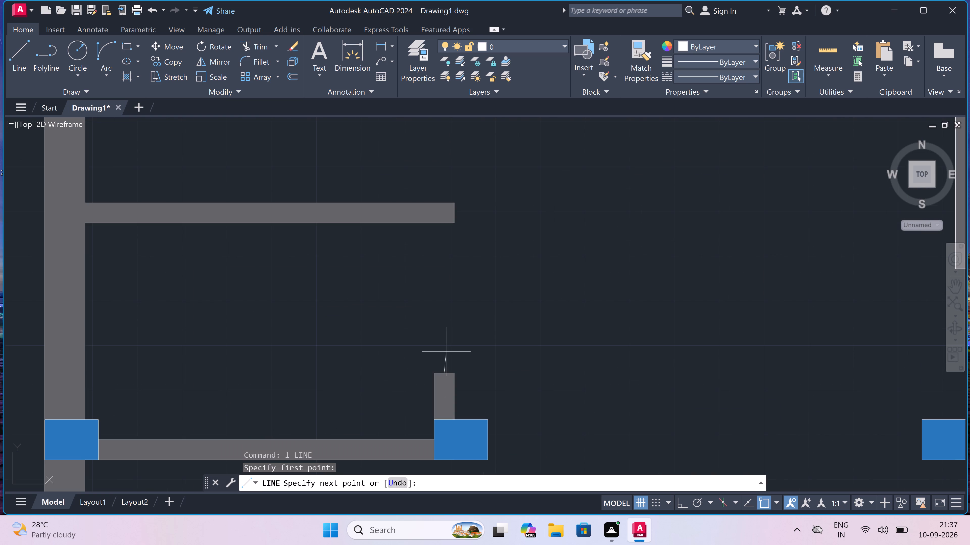
{"action": "key", "text": "F8"}
{"action": "key", "text": "2"}
{"action": "type", "text": "\""}
{"action": "key", "text": "space"}
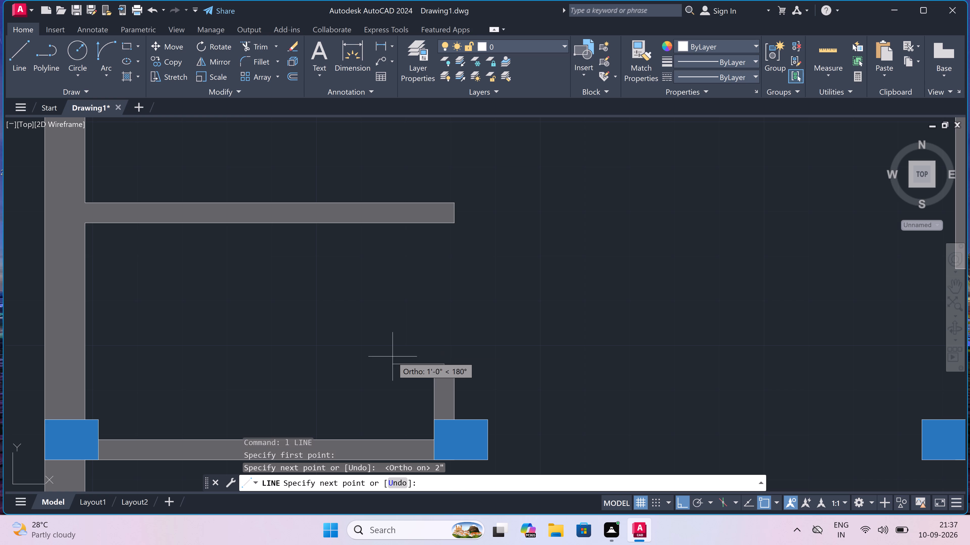
{"action": "type", "text": "2'"}
{"action": "key", "text": "space"}
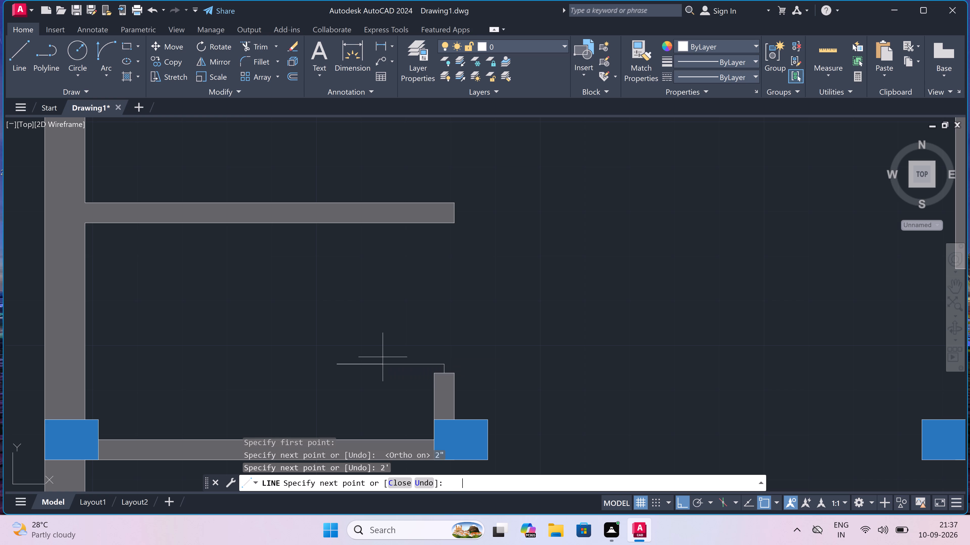
{"action": "key", "text": "Escape"}
Draw a 2" line straight down from the underside of the horizontal partition's free end, opposite the short wall stub.
{"action": "type", "text": "l"}
{"action": "key", "text": "space"}
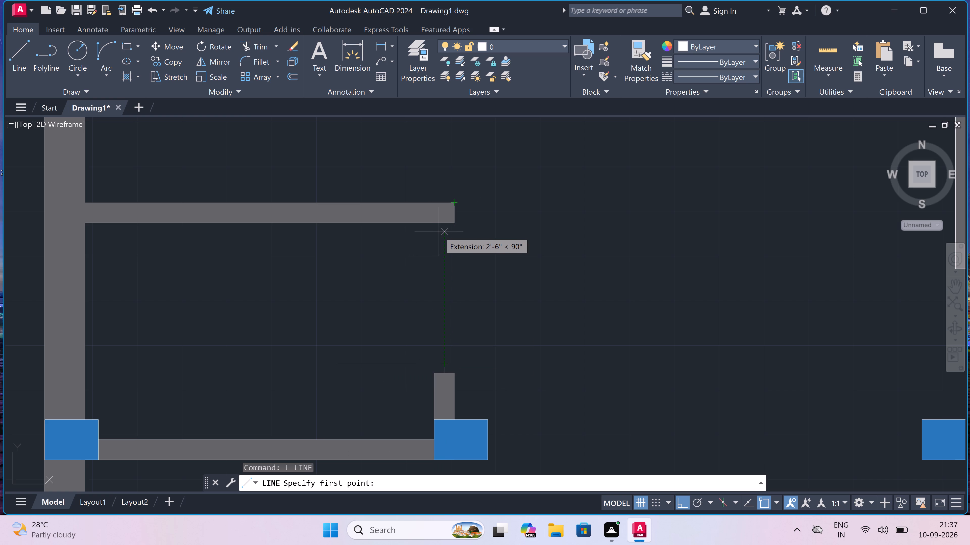
{"action": "left_click_drag", "start_coordinate": [445, 223], "coordinate": [446, 232]}
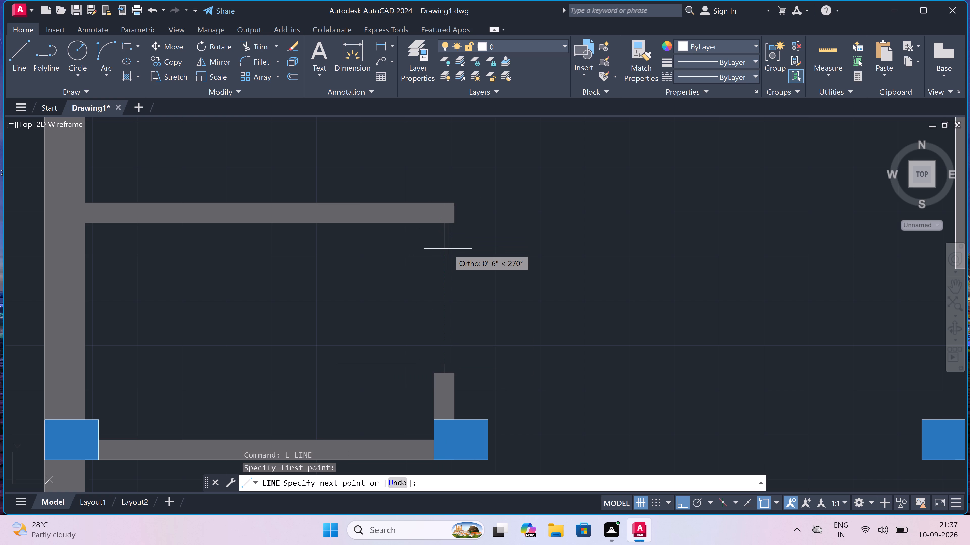
{"action": "type", "text": "2\""}
{"action": "key", "text": "space"}
{"action": "key", "text": "Escape"}
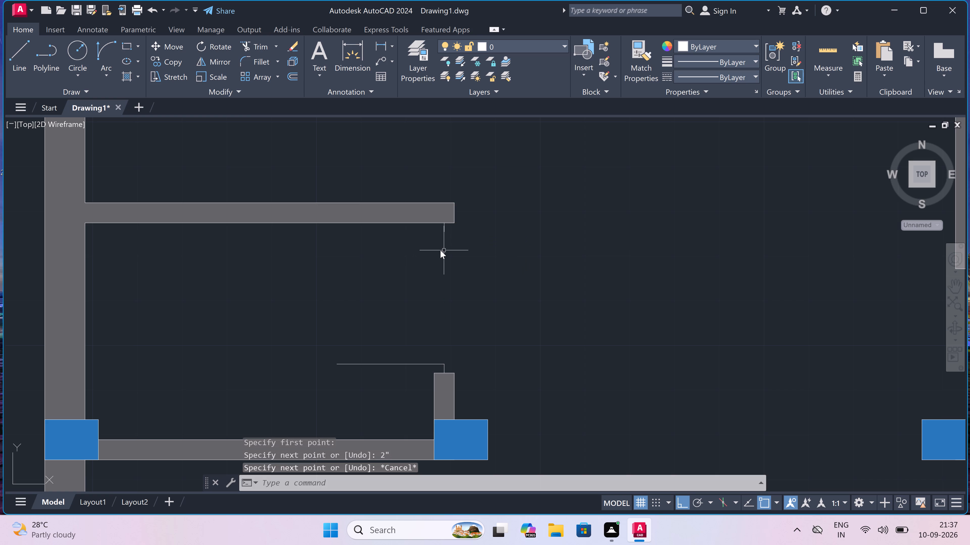
Draw the lower small room's door swing with a Start, End, Direction arc from the 2' leaf's free end to the opposite 2" line, starting upward.
{"action": "left_click", "coordinate": [98, 48]}
{"action": "left_click_drag", "start_coordinate": [335, 367], "coordinate": [335, 368]}
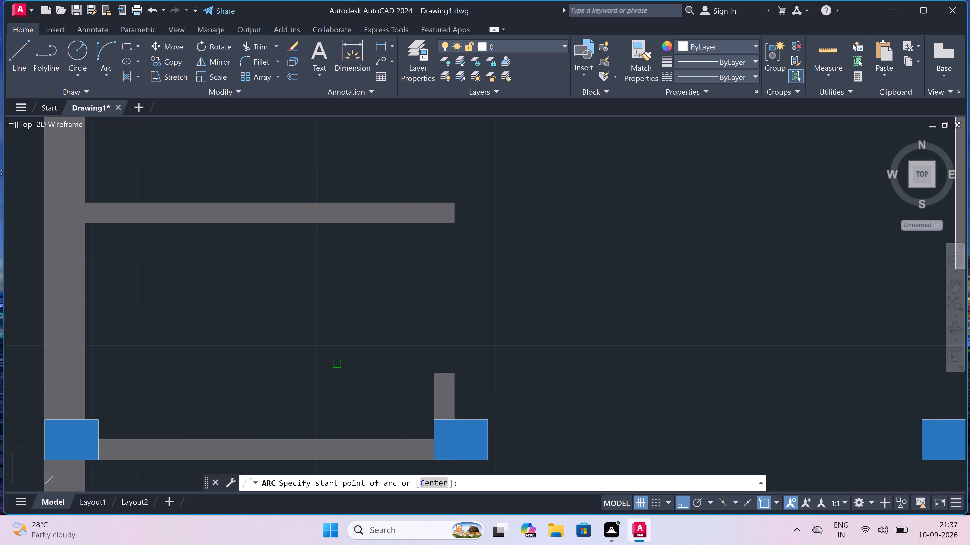
{"action": "left_click_drag", "start_coordinate": [335, 368], "coordinate": [344, 357]}
{"action": "left_click", "coordinate": [443, 230]}
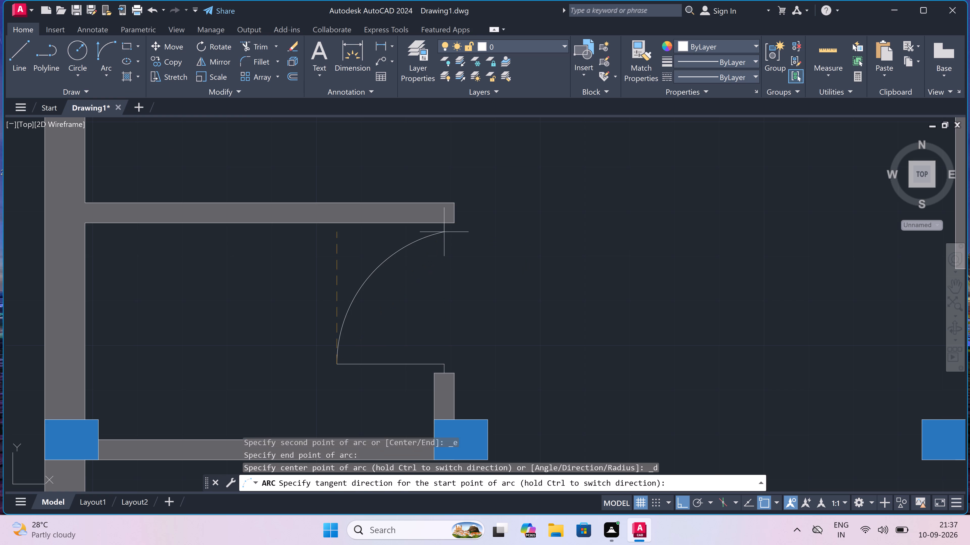
{"action": "left_click", "coordinate": [329, 252]}
Draw a line from the top edge of the small rooms' dividing wall near its free end, 2" up and 2' left into the upper room.
{"action": "scroll", "coordinate": [330, 252], "scroll_direction": "down", "scroll_amount": 6}
{"action": "scroll", "coordinate": [337, 237], "scroll_direction": "up", "scroll_amount": 2}
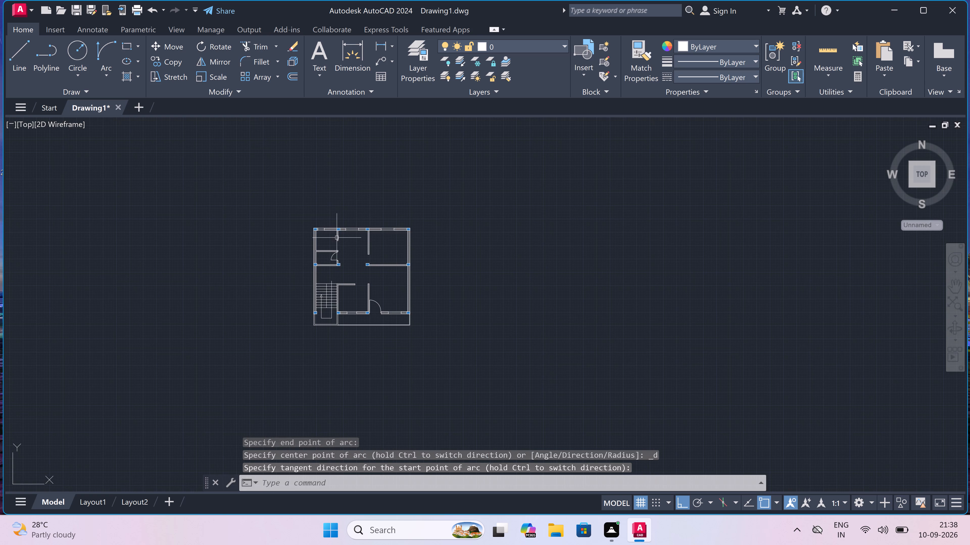
{"action": "scroll", "coordinate": [337, 237], "scroll_direction": "up", "scroll_amount": 2}
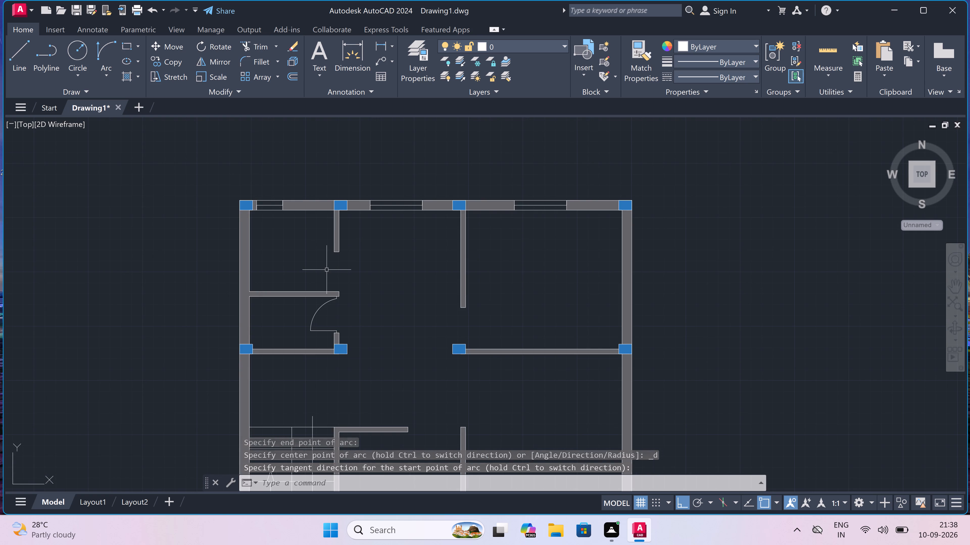
{"action": "scroll", "coordinate": [345, 270], "scroll_direction": "up", "scroll_amount": 3}
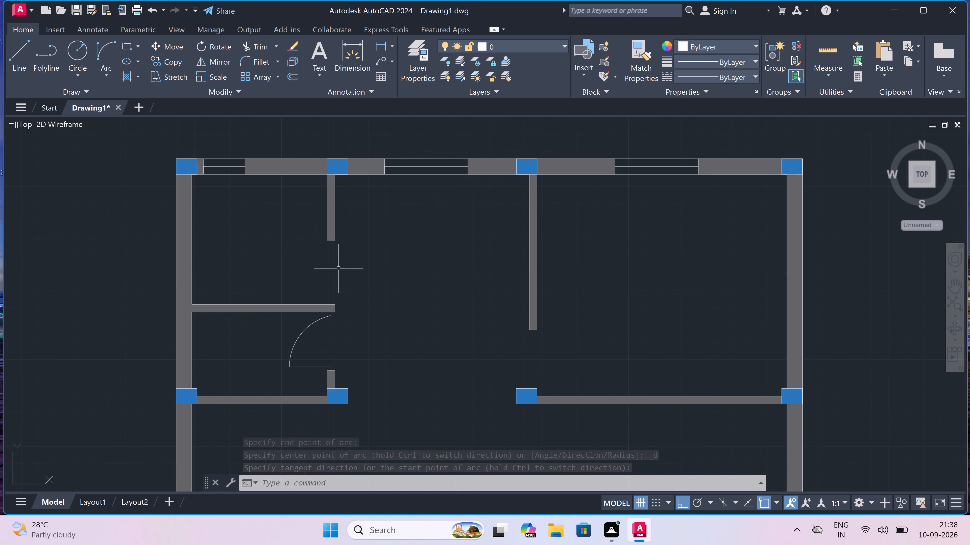
{"action": "type", "text": "l"}
{"action": "key", "text": "space"}
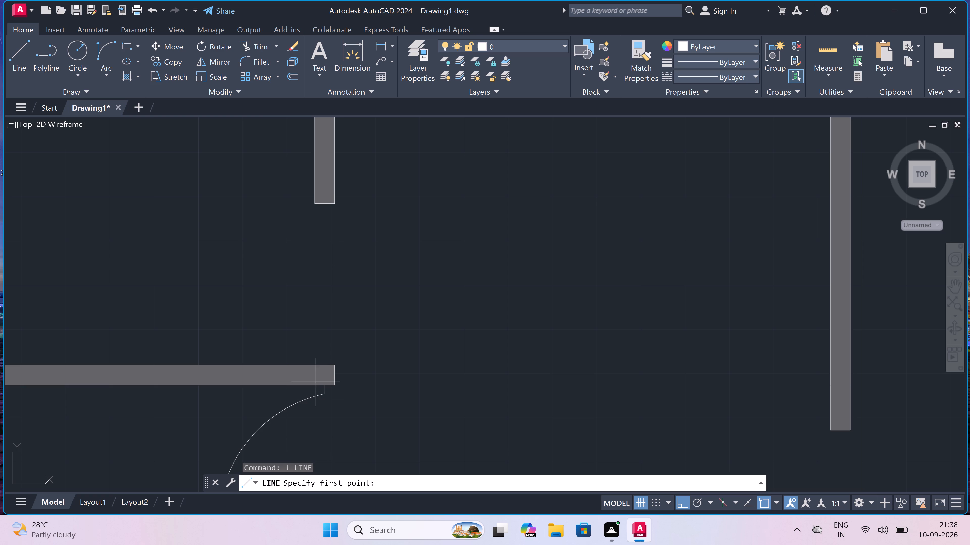
{"action": "left_click", "coordinate": [325, 364]}
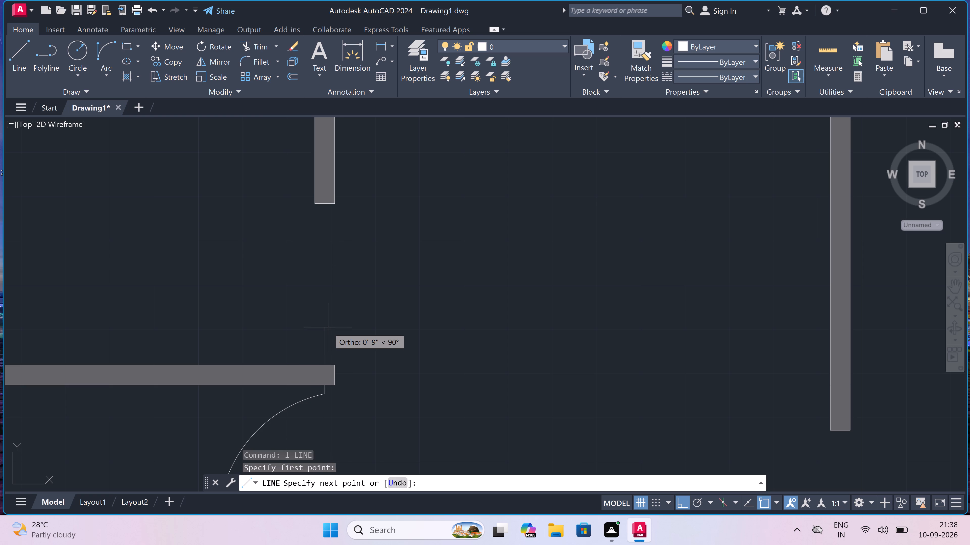
{"action": "type", "text": "2\""}
{"action": "key", "text": "space"}
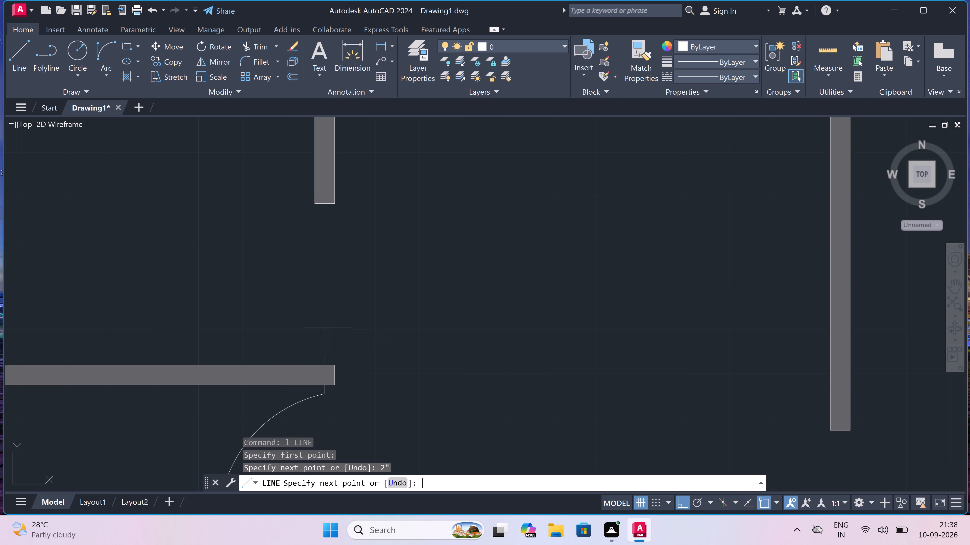
{"action": "type", "text": "2'"}
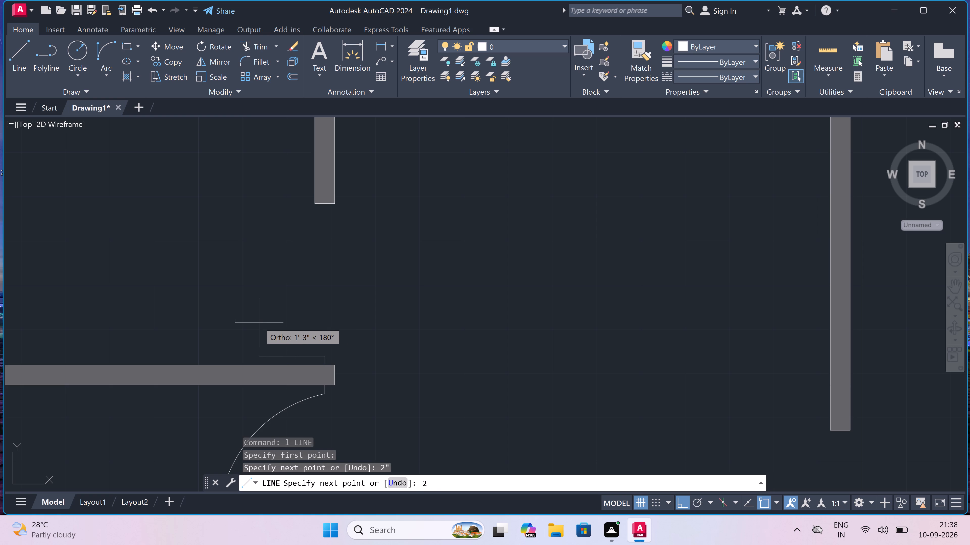
{"action": "key", "text": "space"}
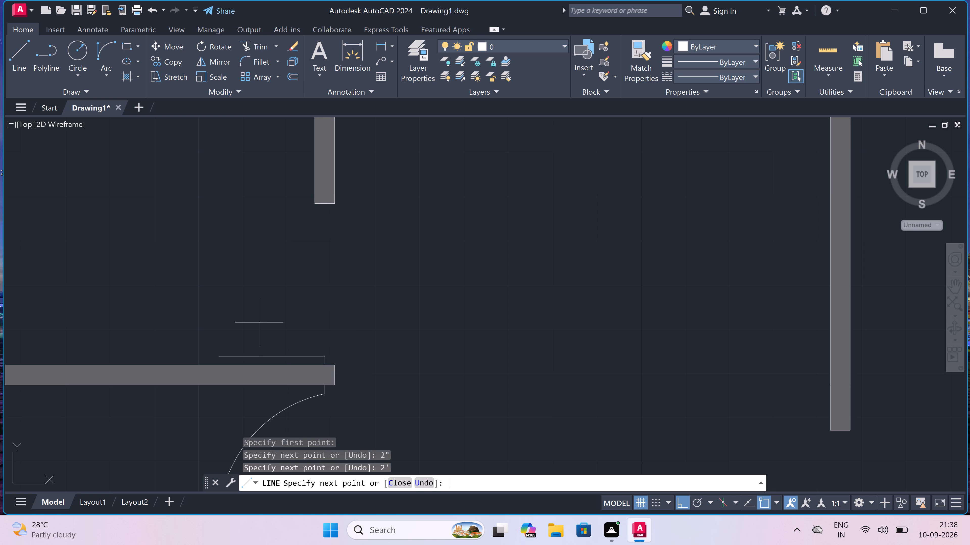
{"action": "key", "text": "Escape"}
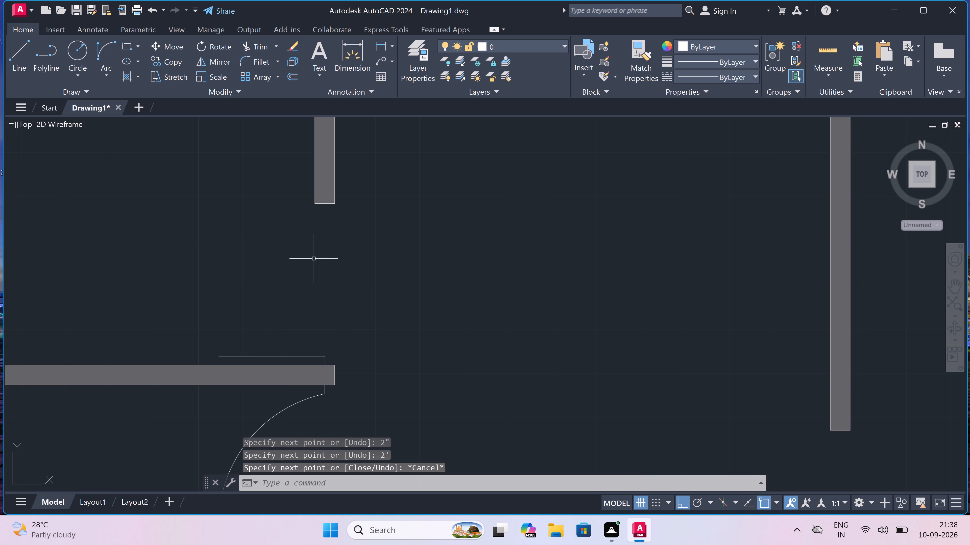
Draw a 2" line straight down from the bottom midpoint of the vertical wall above the upper small room's door opening.
{"action": "key", "text": "space"}
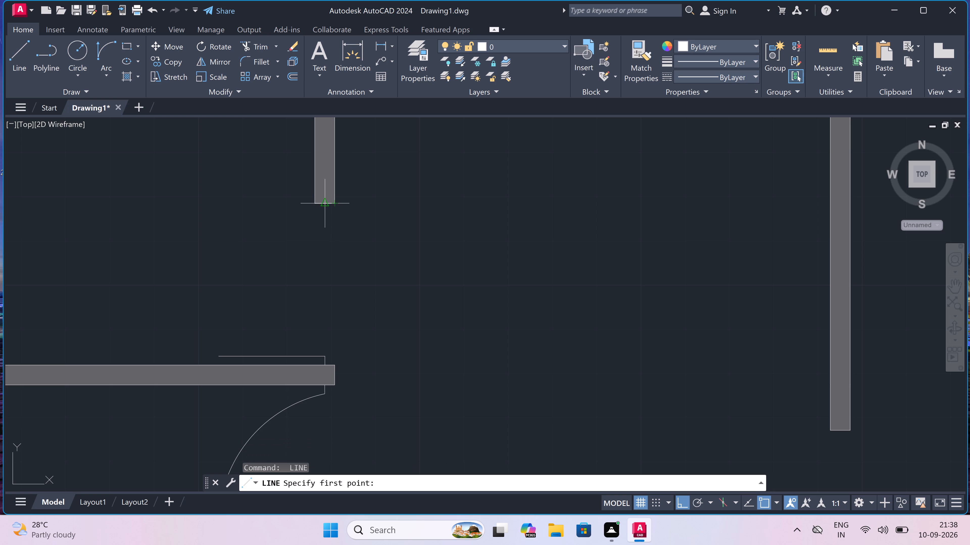
{"action": "left_click_drag", "start_coordinate": [323, 200], "coordinate": [323, 203]}
{"action": "type", "text": "2\""}
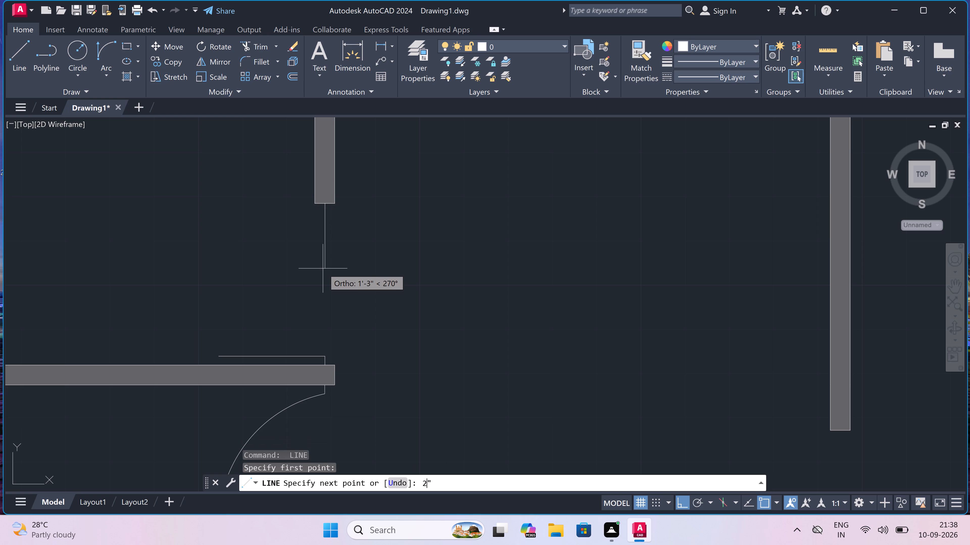
{"action": "key", "text": "space"}
{"action": "key", "text": "Escape"}
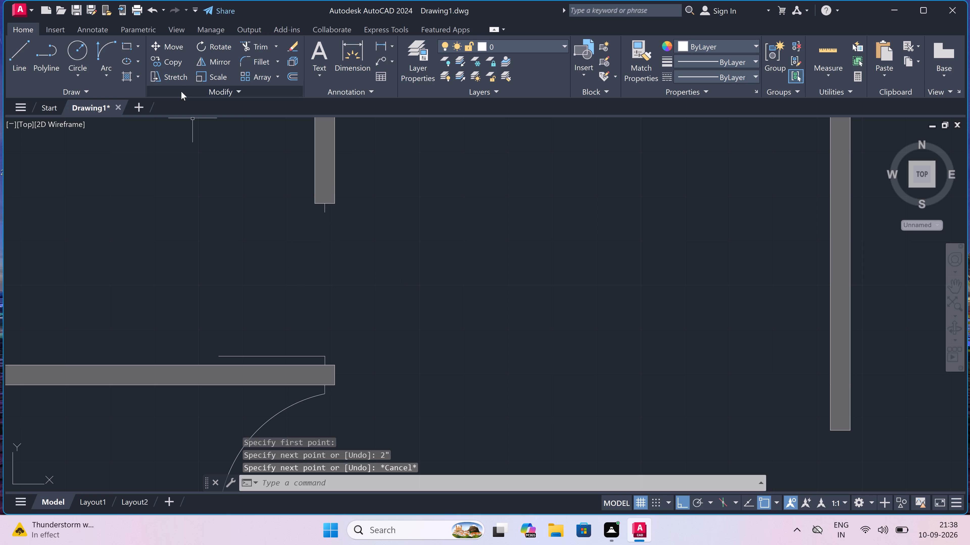
Draw the upper small room's door swing arc from the 2' leaf's free end to the opposite 2" line, with an upward starting tangent.
{"action": "left_click", "coordinate": [100, 41]}
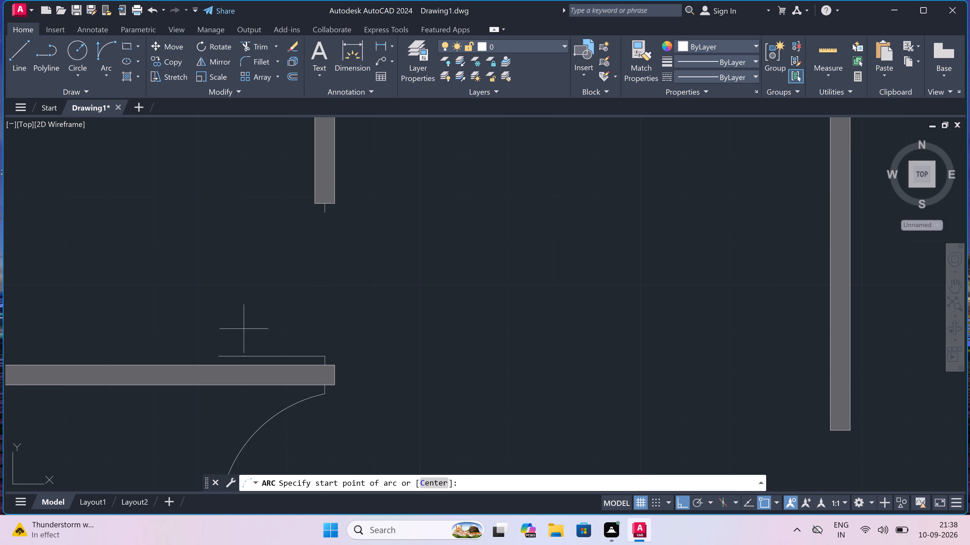
{"action": "left_click", "coordinate": [216, 357]}
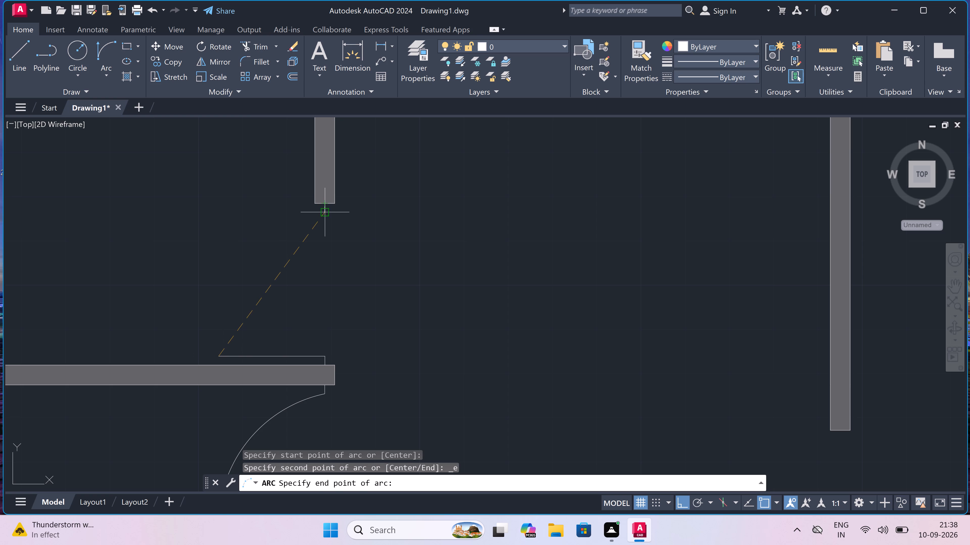
{"action": "left_click", "coordinate": [323, 215]}
{"action": "left_click", "coordinate": [253, 224]}
Draw a line from the bottom midpoint of the upper-right room's left wall, 2" down and 3' right into that room.
{"action": "scroll", "coordinate": [254, 224], "scroll_direction": "down", "scroll_amount": 3}
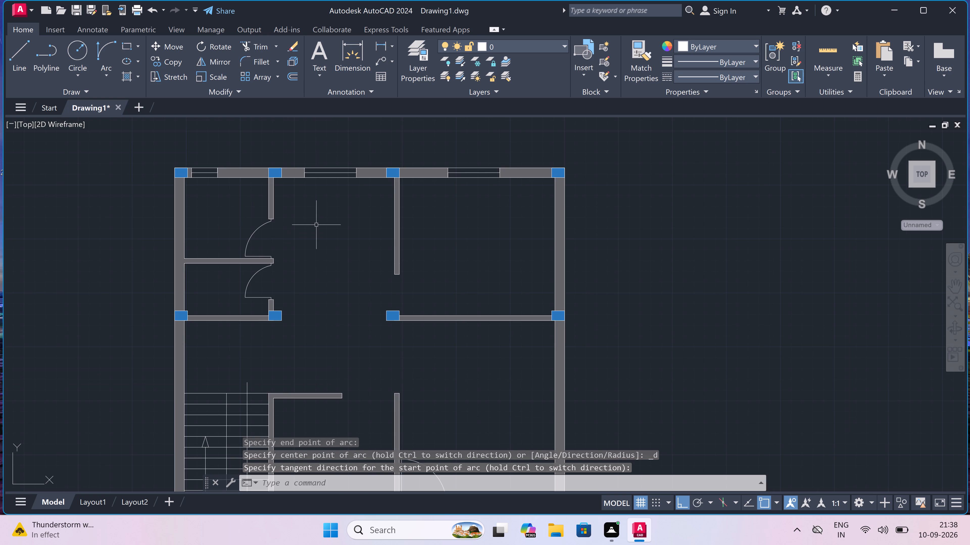
{"action": "scroll", "coordinate": [410, 315], "scroll_direction": "up", "scroll_amount": 1}
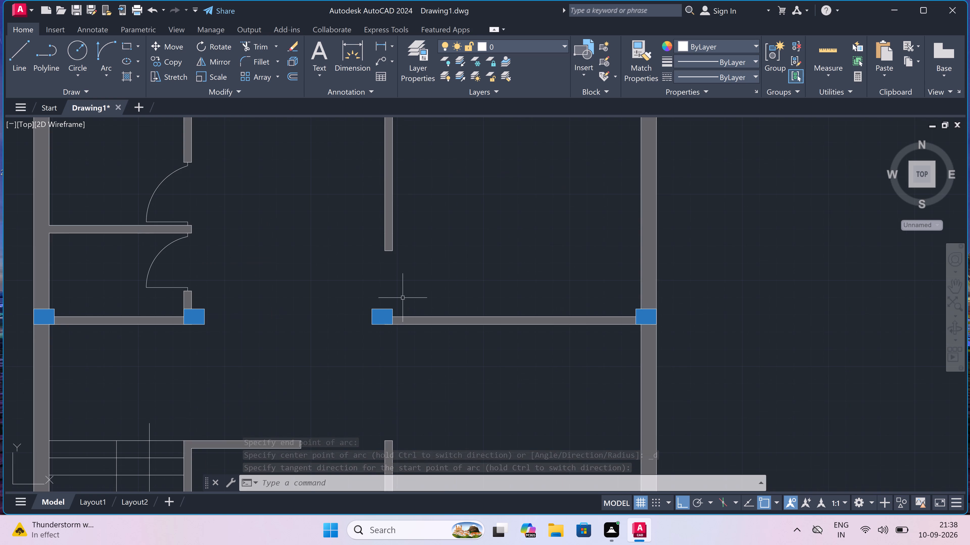
{"action": "scroll", "coordinate": [395, 284], "scroll_direction": "up", "scroll_amount": 1}
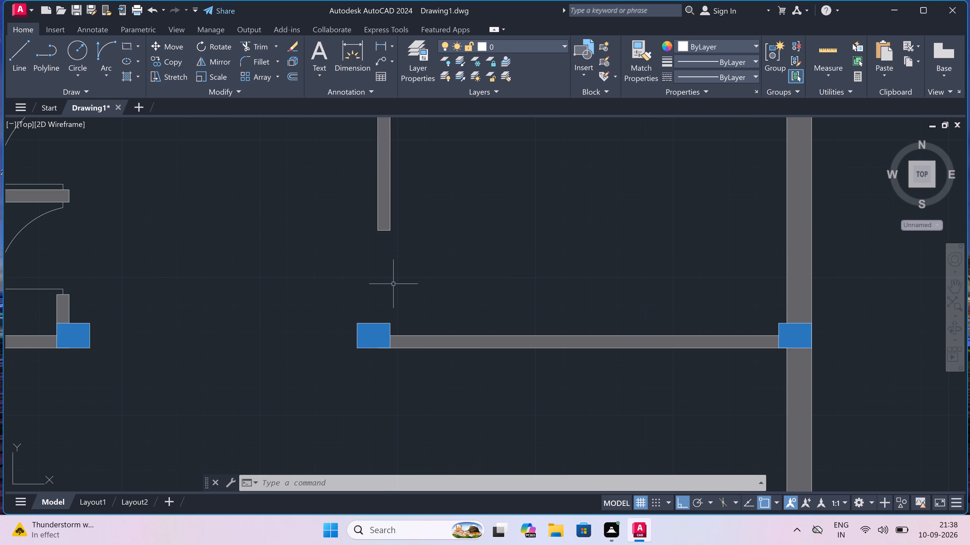
{"action": "scroll", "coordinate": [393, 284], "scroll_direction": "up", "scroll_amount": 1}
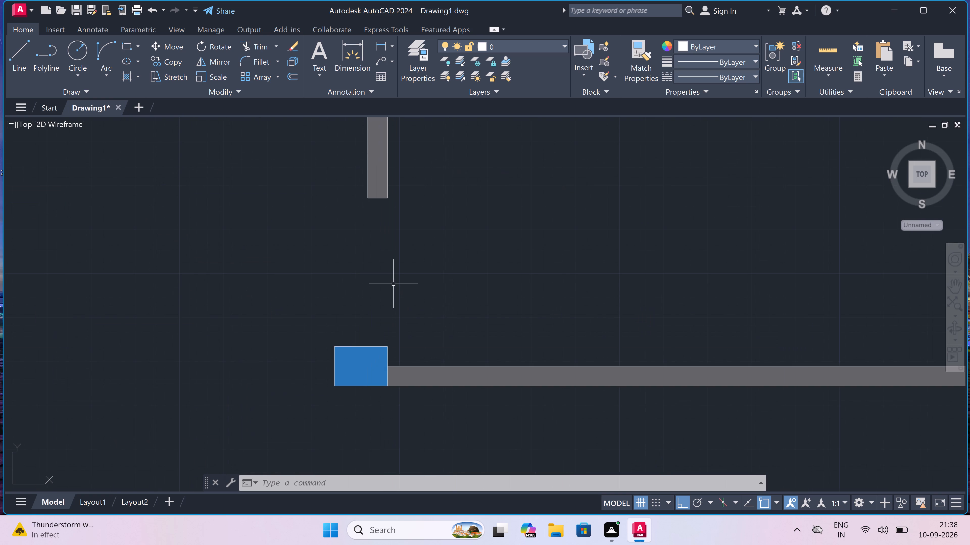
{"action": "type", "text": "l"}
{"action": "key", "text": "space"}
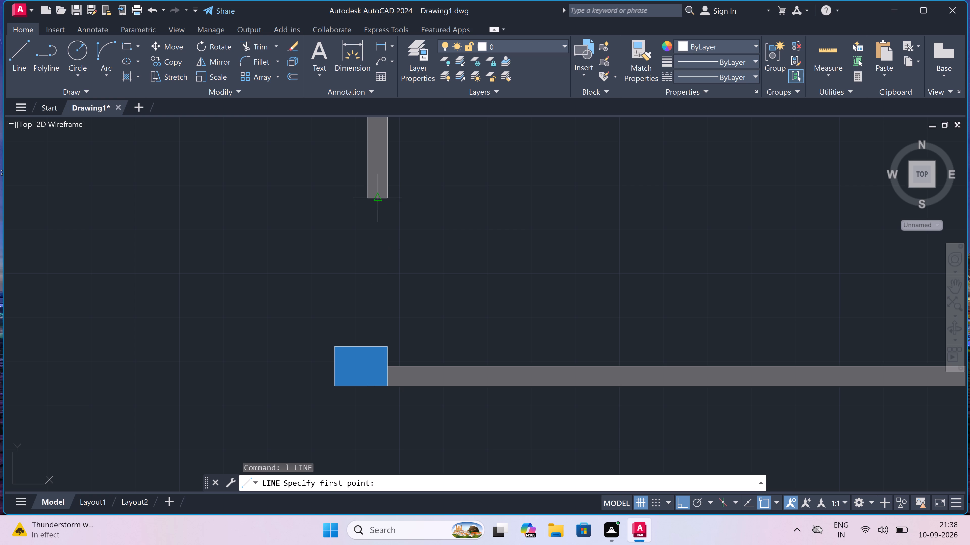
{"action": "left_click_drag", "start_coordinate": [378, 198], "coordinate": [378, 219]}
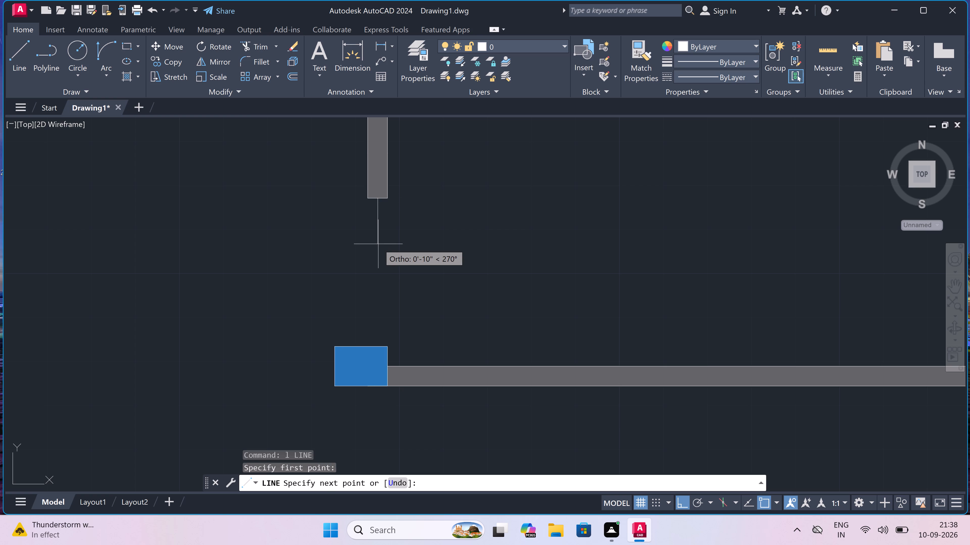
{"action": "type", "text": "2\""}
{"action": "key", "text": "space"}
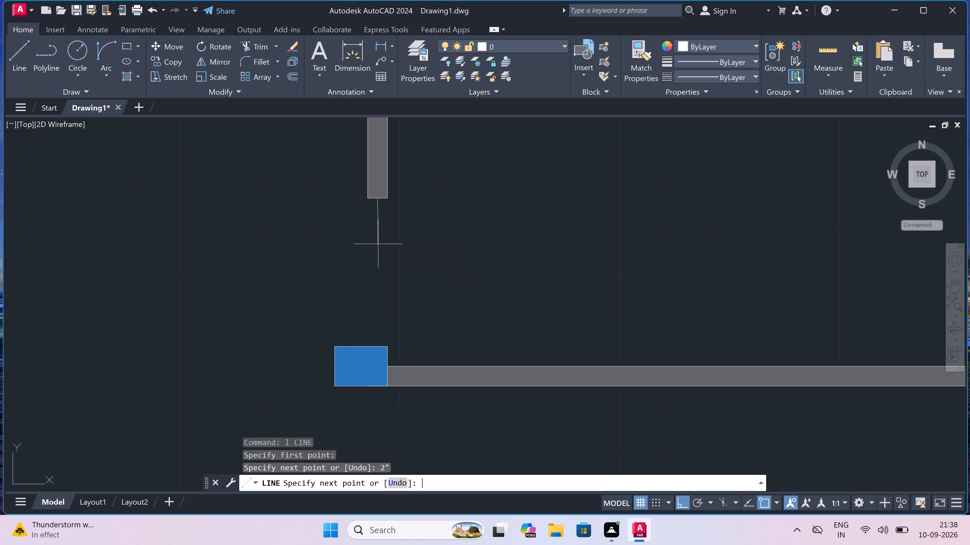
{"action": "type", "text": "3'"}
{"action": "key", "text": "space"}
{"action": "key", "text": "Escape"}
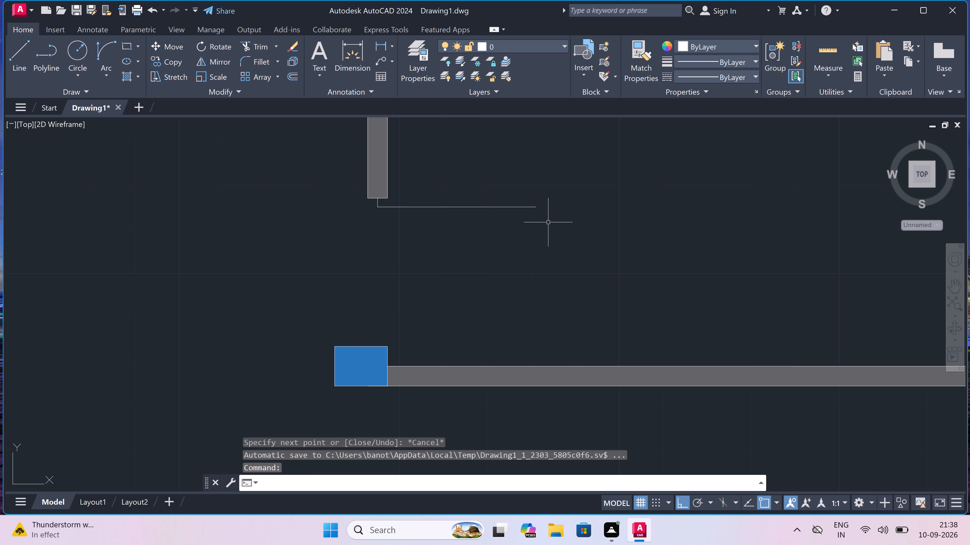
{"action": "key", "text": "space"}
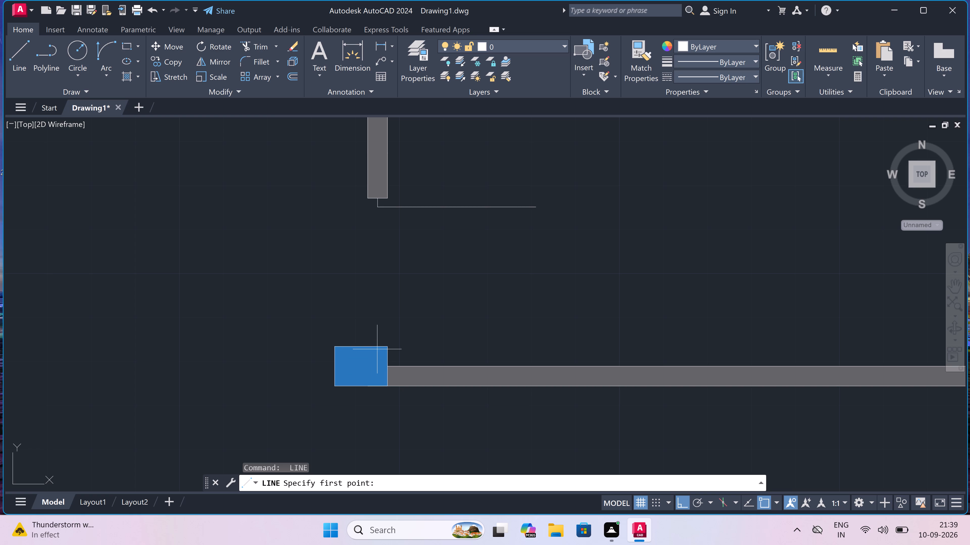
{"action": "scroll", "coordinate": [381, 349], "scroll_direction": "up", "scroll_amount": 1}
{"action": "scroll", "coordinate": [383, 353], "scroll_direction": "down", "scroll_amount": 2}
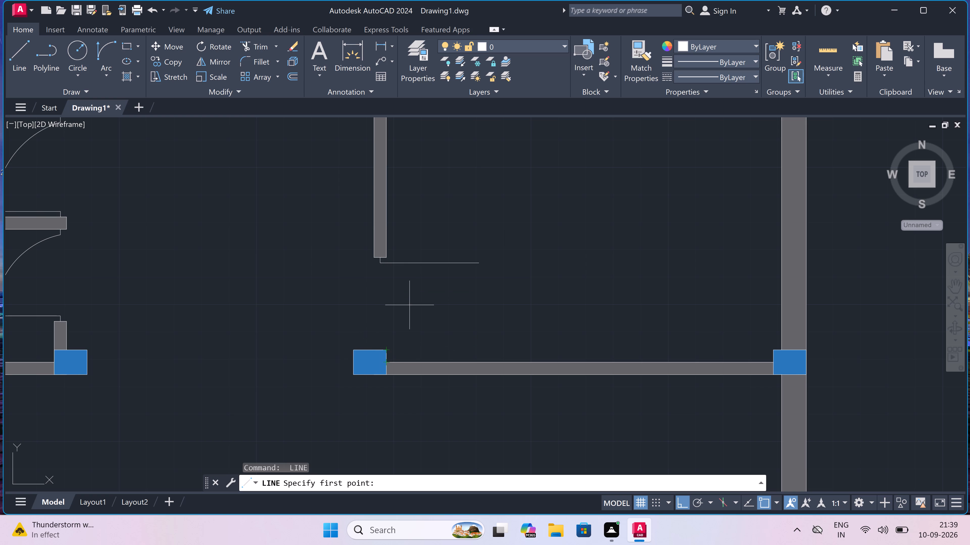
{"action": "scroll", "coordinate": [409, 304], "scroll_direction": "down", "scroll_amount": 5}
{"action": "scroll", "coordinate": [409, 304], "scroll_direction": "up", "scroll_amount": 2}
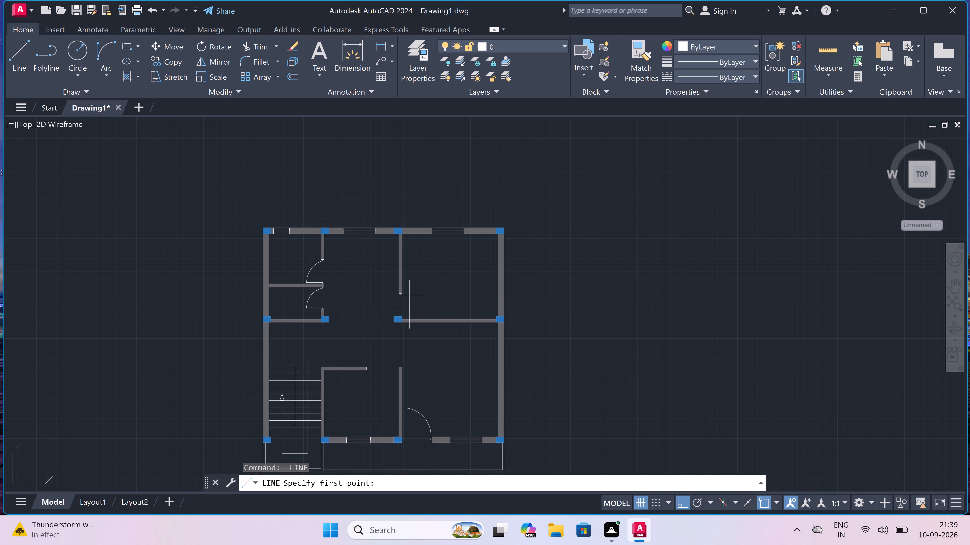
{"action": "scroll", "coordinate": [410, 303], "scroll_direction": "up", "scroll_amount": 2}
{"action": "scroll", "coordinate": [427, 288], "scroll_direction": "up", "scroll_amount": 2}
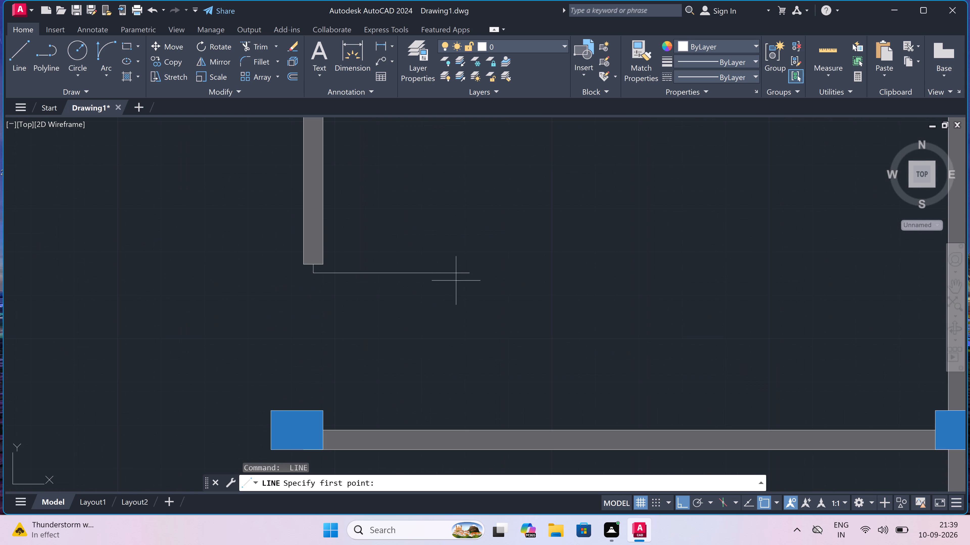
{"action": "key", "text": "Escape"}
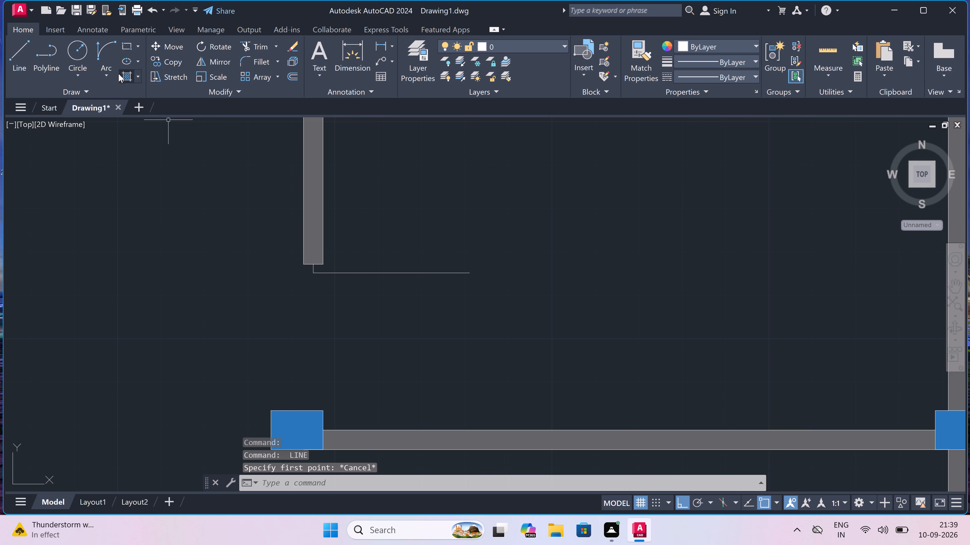
Draw the upper-right room's door swing arc from the 3' leaf's free end to the top edge of the column below, with a downward starting tangent.
{"action": "left_click", "coordinate": [100, 68]}
{"action": "left_click", "coordinate": [100, 47]}
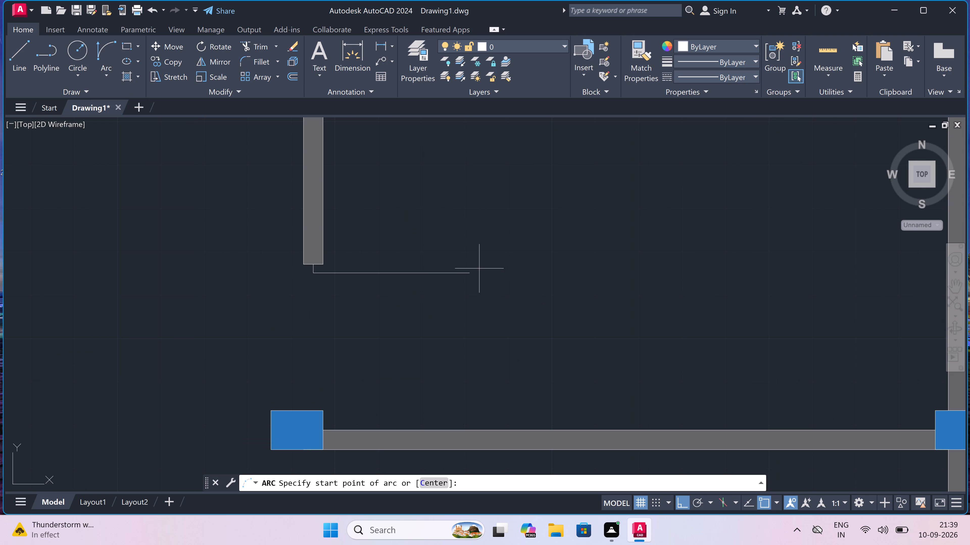
{"action": "left_click_drag", "start_coordinate": [468, 273], "coordinate": [467, 277]}
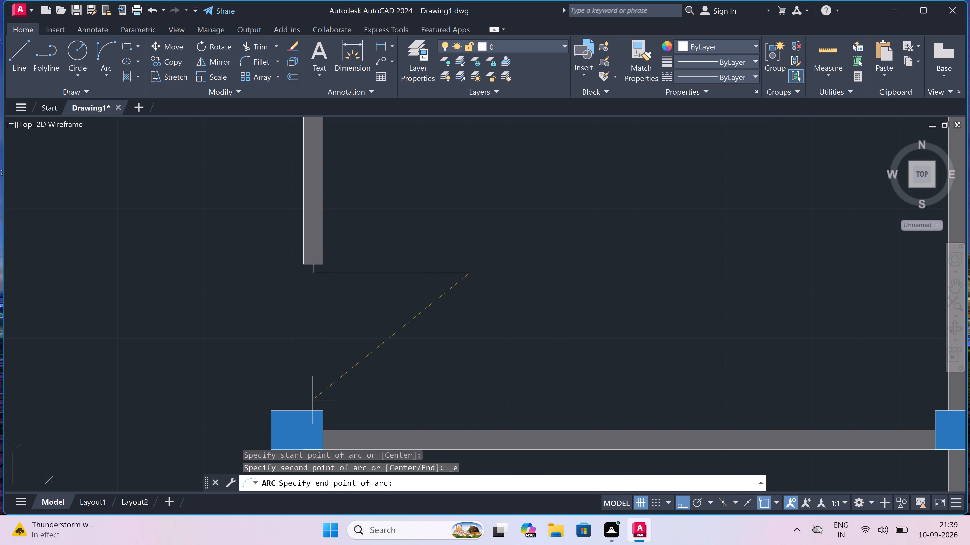
{"action": "left_click", "coordinate": [310, 410]}
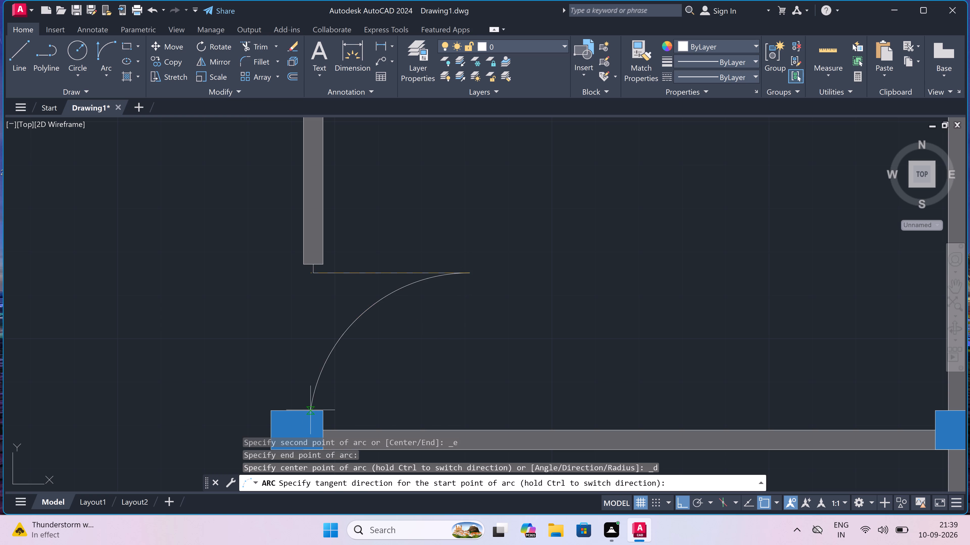
{"action": "left_click", "coordinate": [507, 404]}
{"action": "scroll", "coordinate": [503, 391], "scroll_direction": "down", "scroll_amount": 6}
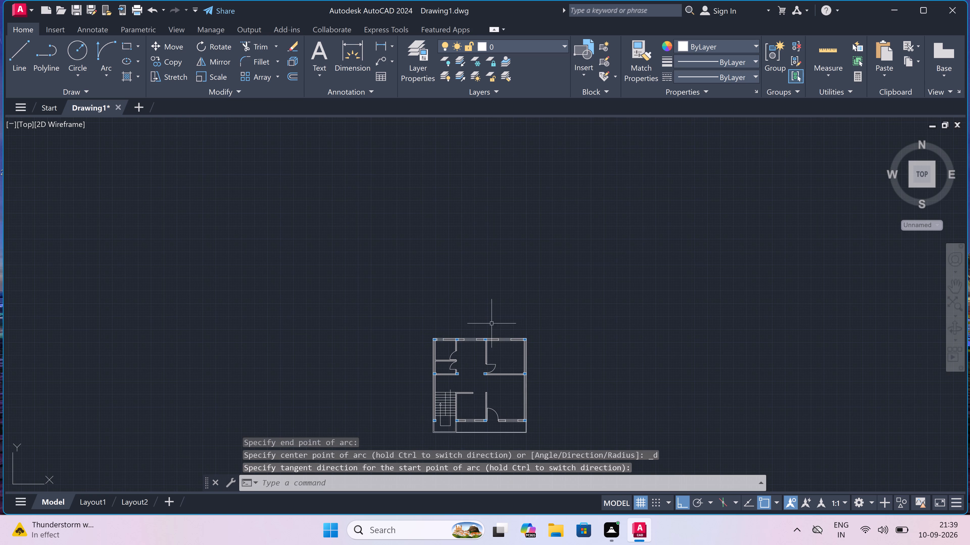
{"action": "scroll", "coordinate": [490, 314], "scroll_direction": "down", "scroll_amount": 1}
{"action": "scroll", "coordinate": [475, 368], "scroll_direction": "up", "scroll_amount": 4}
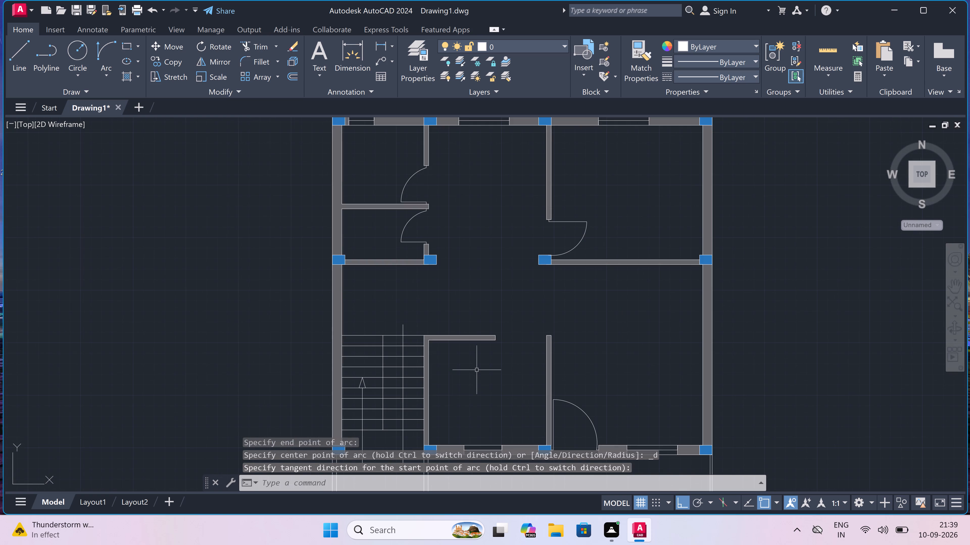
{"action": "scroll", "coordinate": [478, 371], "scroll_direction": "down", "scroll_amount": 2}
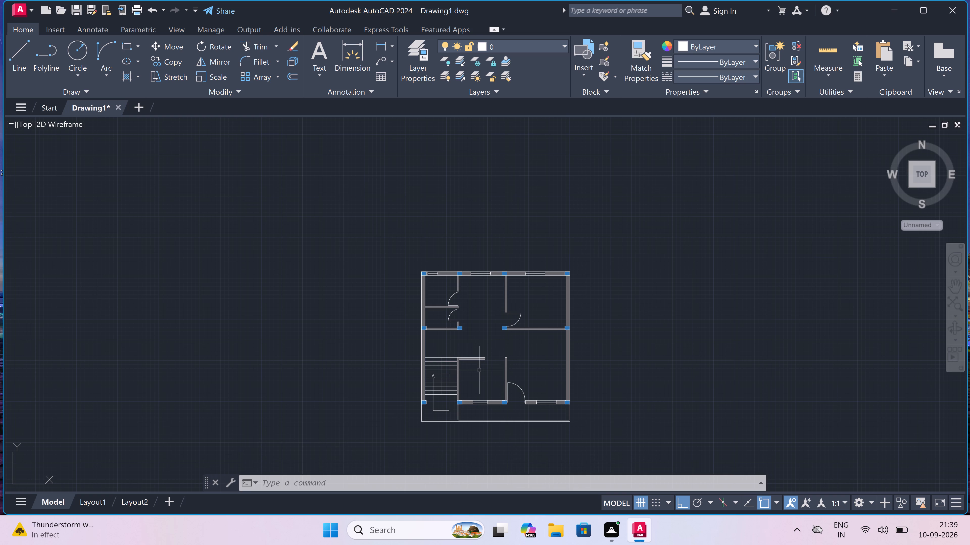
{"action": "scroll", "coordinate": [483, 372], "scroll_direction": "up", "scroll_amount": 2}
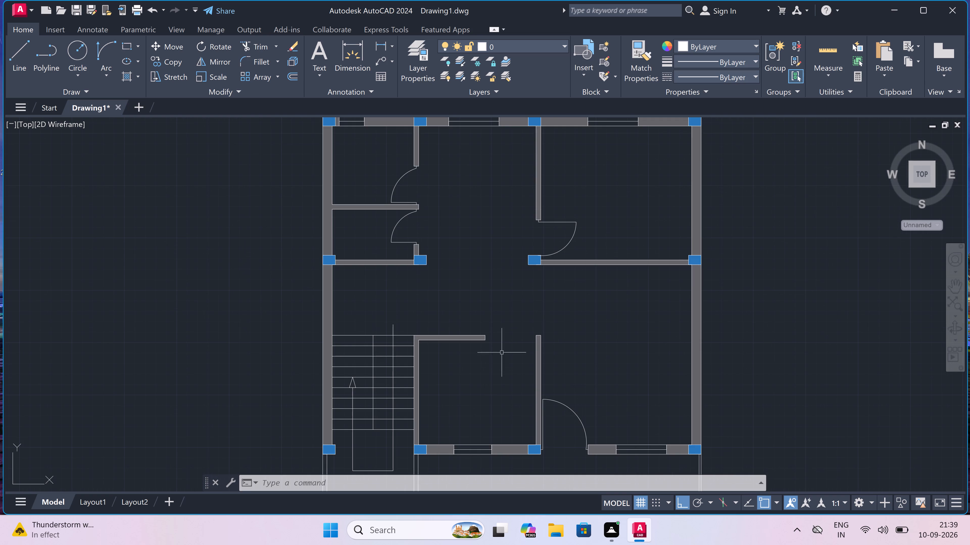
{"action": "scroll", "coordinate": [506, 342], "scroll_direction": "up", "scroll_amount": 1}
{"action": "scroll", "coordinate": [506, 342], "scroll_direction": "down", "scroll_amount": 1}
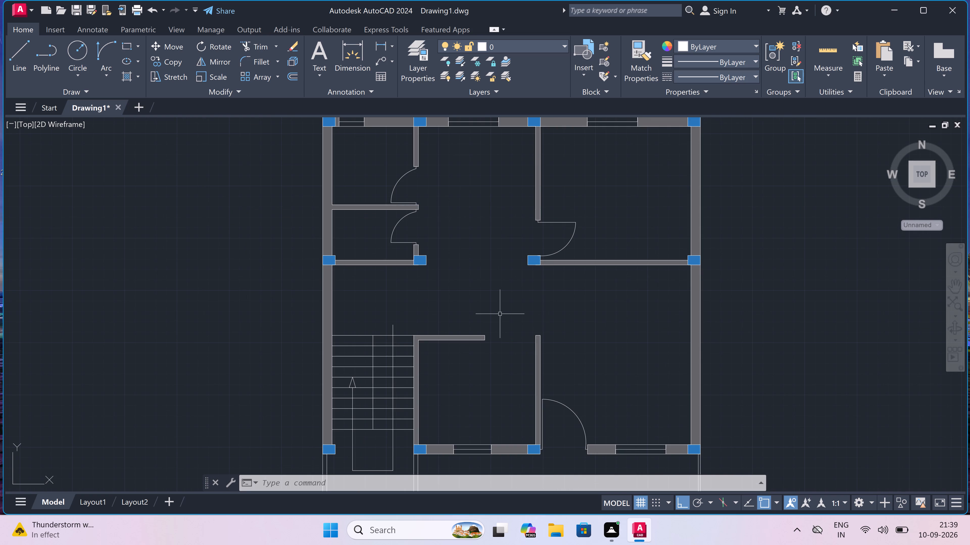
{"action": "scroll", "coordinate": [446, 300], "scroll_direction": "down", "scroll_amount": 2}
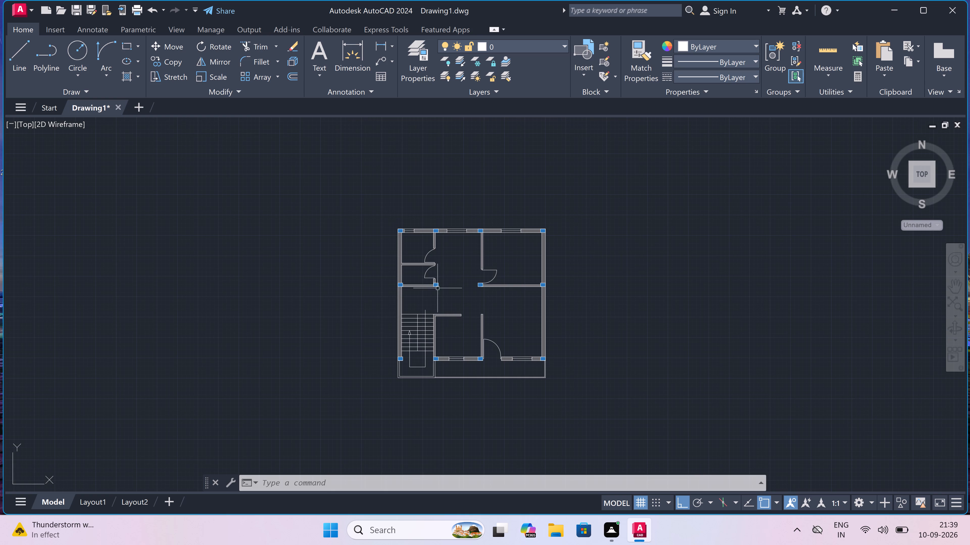
Place a multiline text box starting inside the upper small room, near its left wall and window.
{"action": "scroll", "coordinate": [415, 244], "scroll_direction": "up", "scroll_amount": 2}
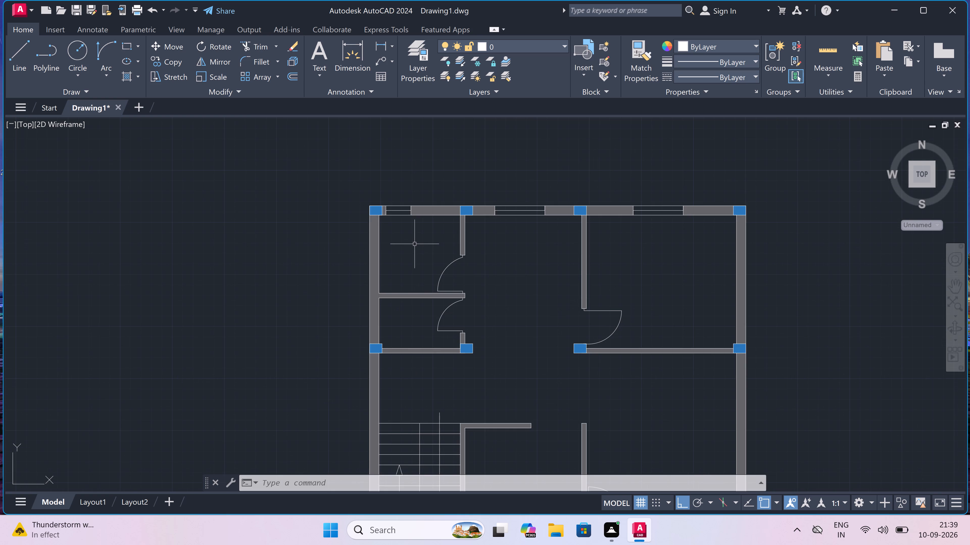
{"action": "scroll", "coordinate": [415, 245], "scroll_direction": "up", "scroll_amount": 1}
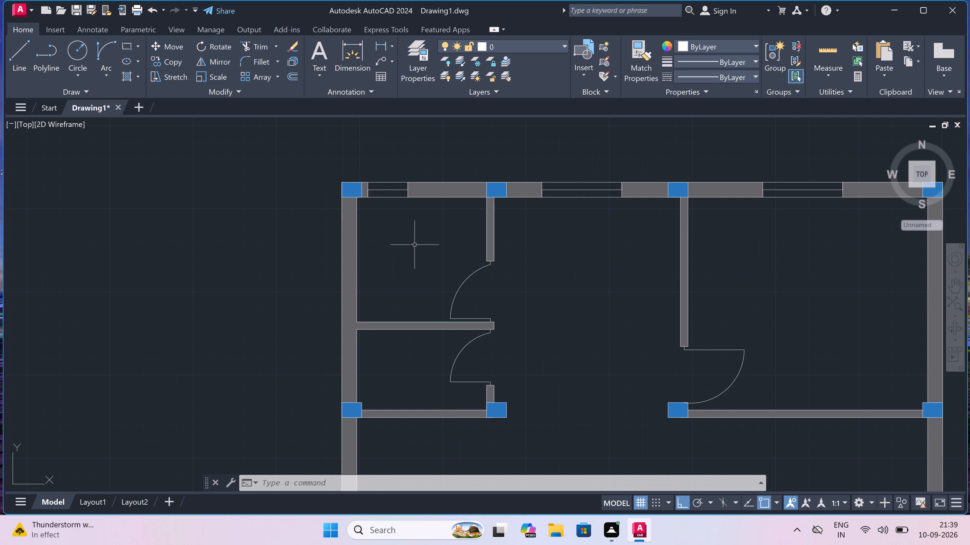
{"action": "type", "text": "mt"}
{"action": "key", "text": "space"}
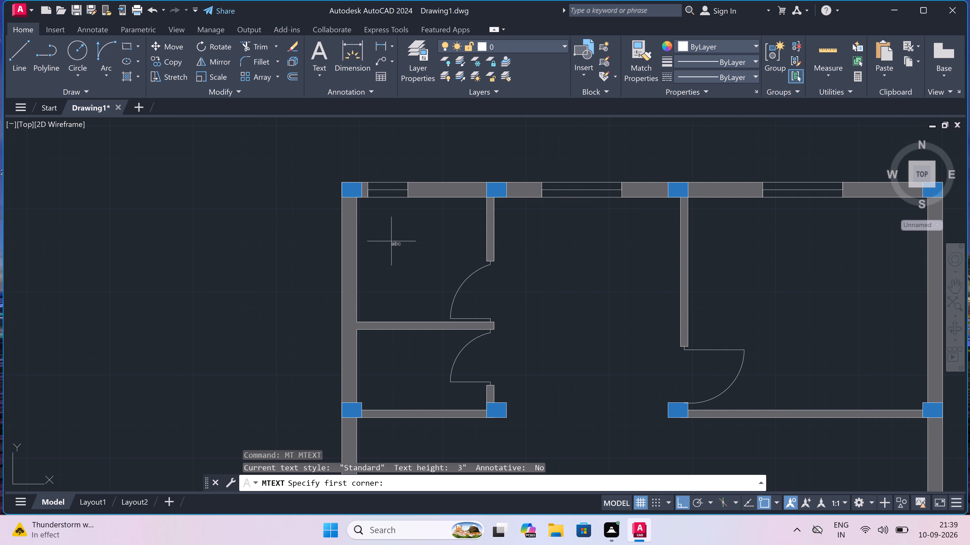
{"action": "left_click_drag", "start_coordinate": [382, 232], "coordinate": [388, 232]}
{"action": "left_click", "coordinate": [591, 257]}
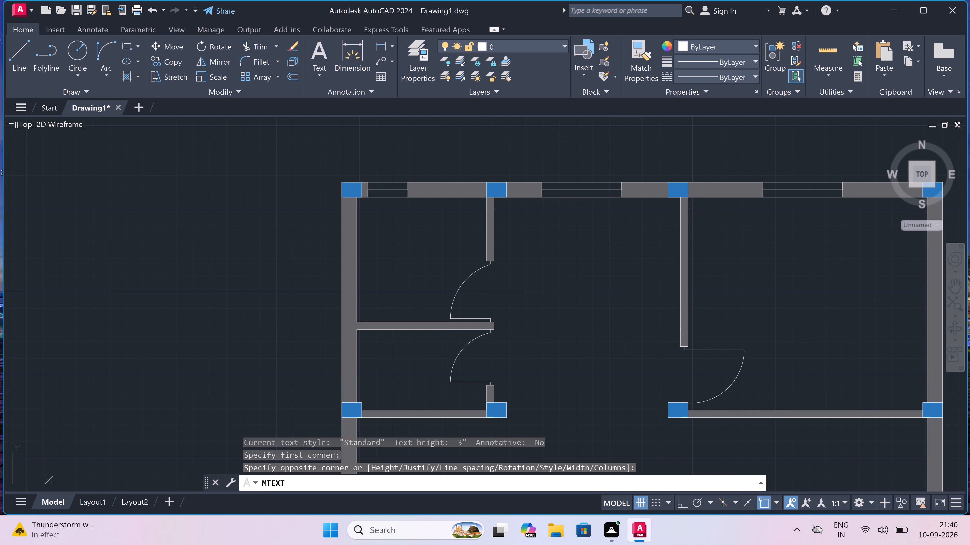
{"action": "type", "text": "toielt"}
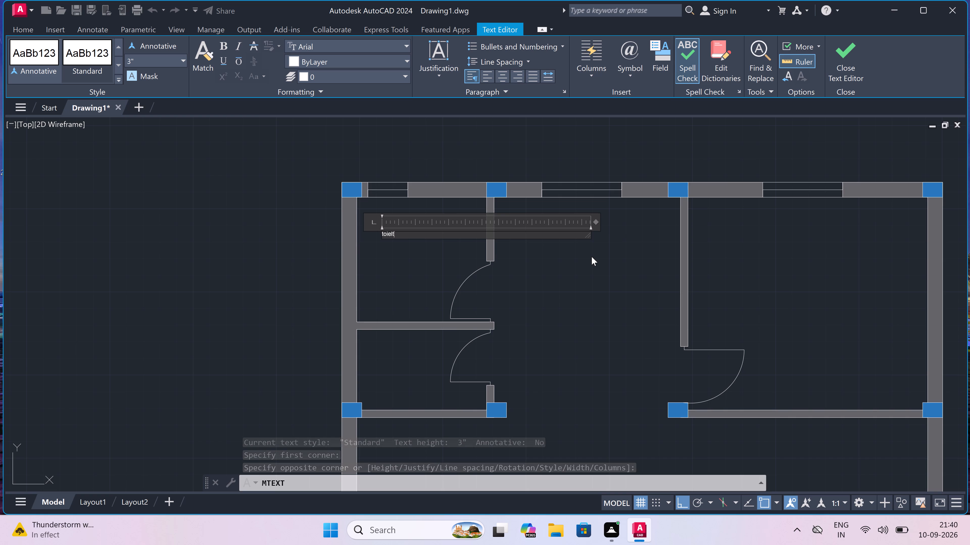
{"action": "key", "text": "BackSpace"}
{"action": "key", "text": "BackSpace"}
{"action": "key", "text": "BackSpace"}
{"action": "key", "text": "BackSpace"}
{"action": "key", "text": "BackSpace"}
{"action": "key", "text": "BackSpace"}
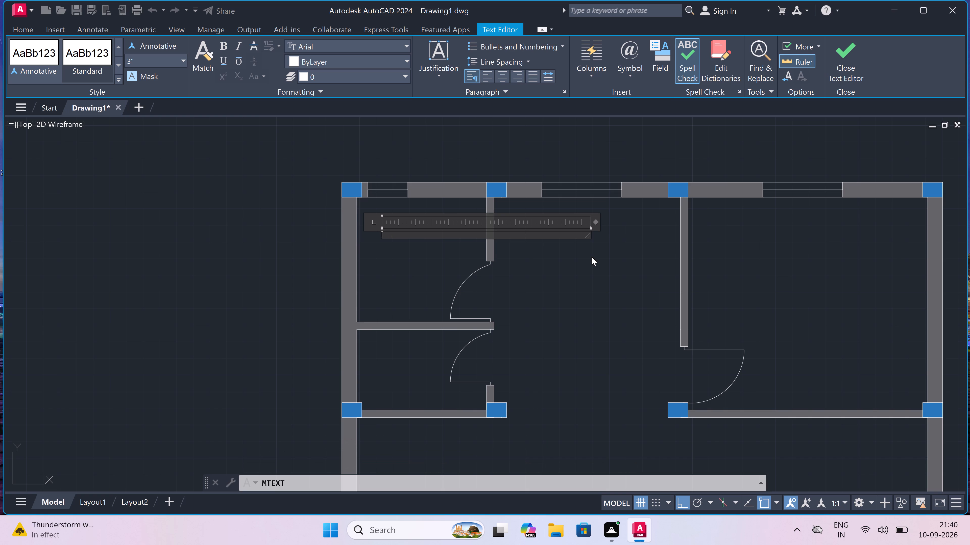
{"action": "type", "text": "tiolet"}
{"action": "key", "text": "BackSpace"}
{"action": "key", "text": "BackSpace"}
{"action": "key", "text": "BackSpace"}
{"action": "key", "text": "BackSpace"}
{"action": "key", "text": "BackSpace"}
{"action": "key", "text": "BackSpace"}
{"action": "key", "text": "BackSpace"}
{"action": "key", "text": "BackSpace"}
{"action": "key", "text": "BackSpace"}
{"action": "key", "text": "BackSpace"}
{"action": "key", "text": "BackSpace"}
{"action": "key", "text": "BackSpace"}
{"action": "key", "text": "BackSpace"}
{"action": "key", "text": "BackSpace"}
Enter TOILET as the first line of the upper small room's label.
{"action": "type", "text": "TOIE"}
{"action": "key", "text": "t"}
{"action": "key", "text": "BackSpace"}
{"action": "key", "text": "BackSpace"}
{"action": "type", "text": "LET"}
Add the room size 6'3"X7'0" as the label's second line and finish the text.
{"action": "key", "text": "Return"}
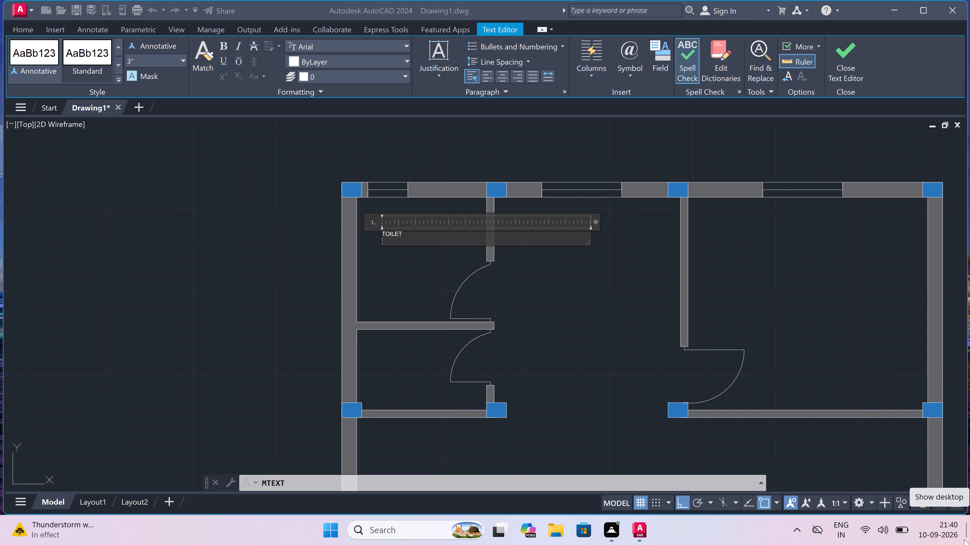
{"action": "left_click_drag", "start_coordinate": [969, 544], "coordinate": [969, 539]}
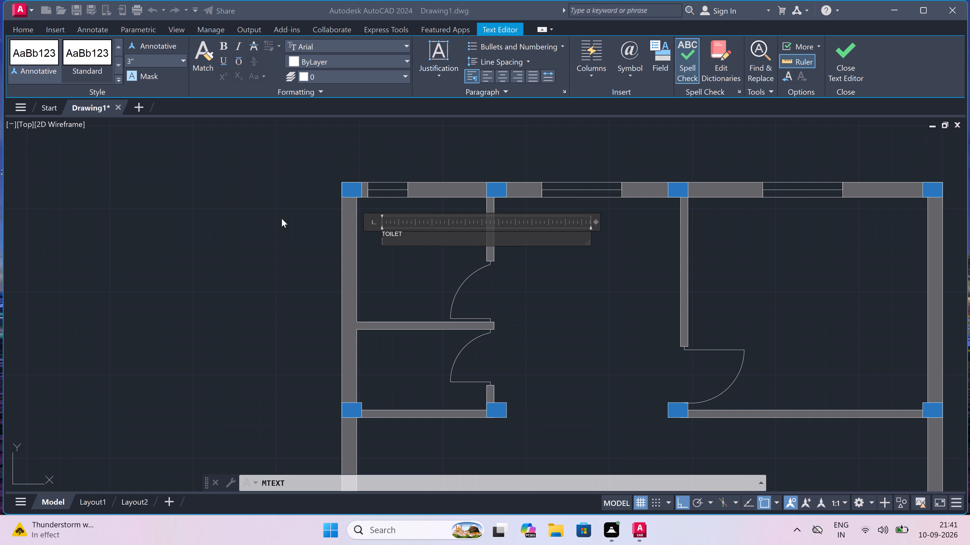
{"action": "scroll", "coordinate": [344, 243], "scroll_direction": "up", "scroll_amount": 2}
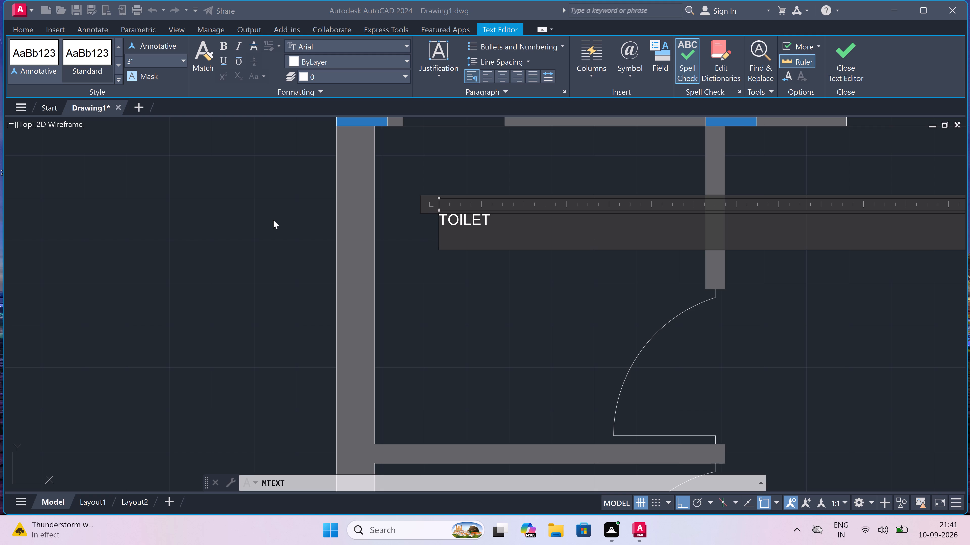
{"action": "type", "text": "6'3\""}
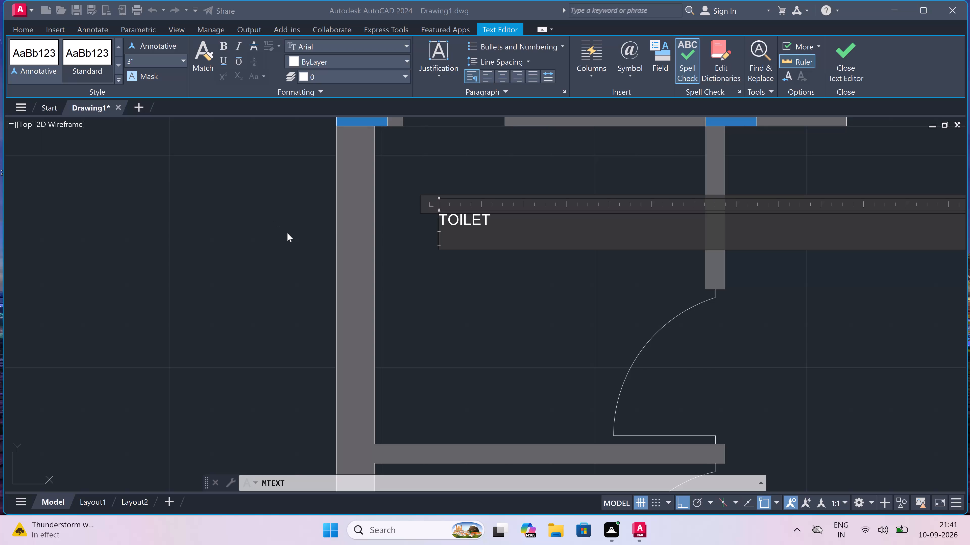
{"action": "double_click", "coordinate": [457, 239]}
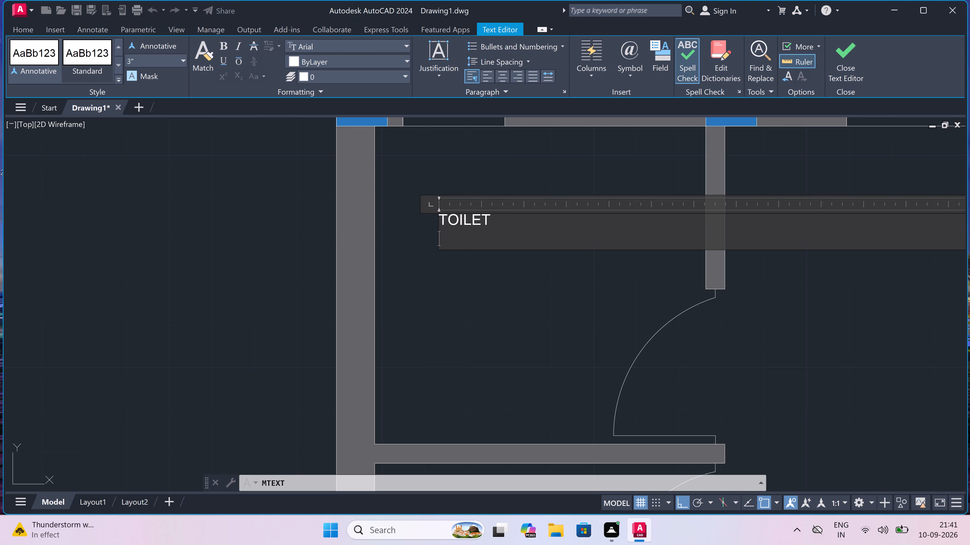
{"action": "type", "text": "6'"}
{"action": "key", "text": "3"}
{"action": "key", "text": "shift+quotedbl"}
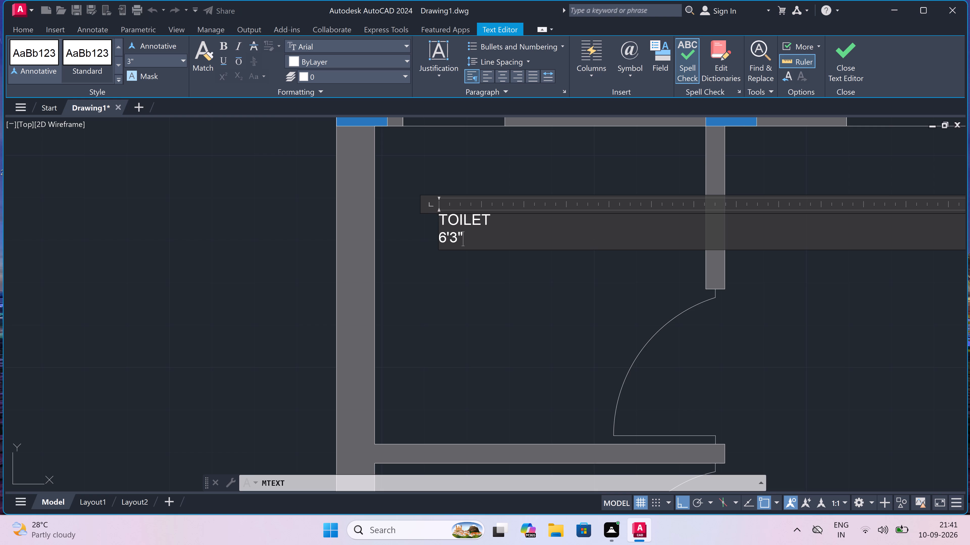
{"action": "key", "text": "x"}
{"action": "key", "text": "7"}
{"action": "type", "text": "'0\""}
{"action": "left_click", "coordinate": [502, 317]}
Move the TOILET label about 3' straight down, to just above the small rooms' dividing wall.
{"action": "scroll", "coordinate": [502, 312], "scroll_direction": "down", "scroll_amount": 6}
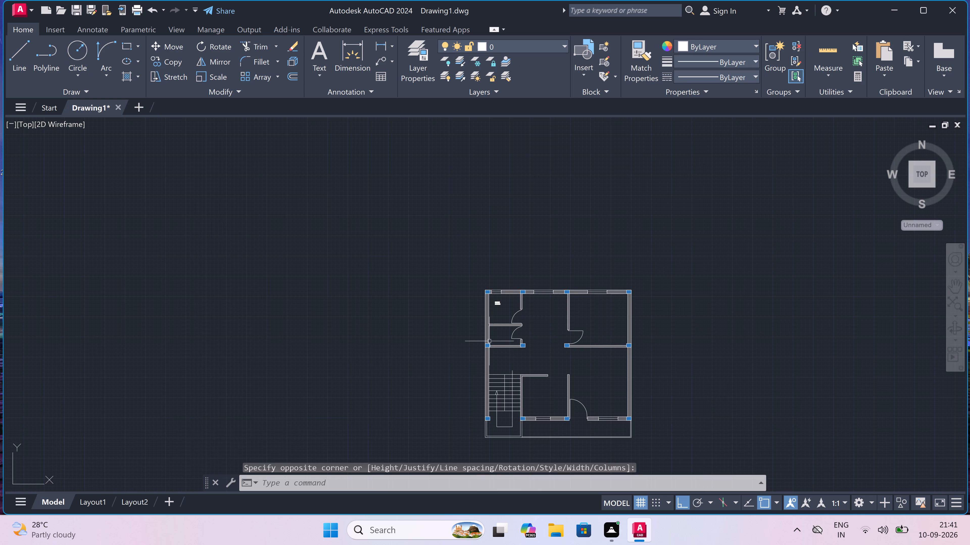
{"action": "scroll", "coordinate": [501, 334], "scroll_direction": "up", "scroll_amount": 4}
{"action": "scroll", "coordinate": [501, 334], "scroll_direction": "down", "scroll_amount": 1}
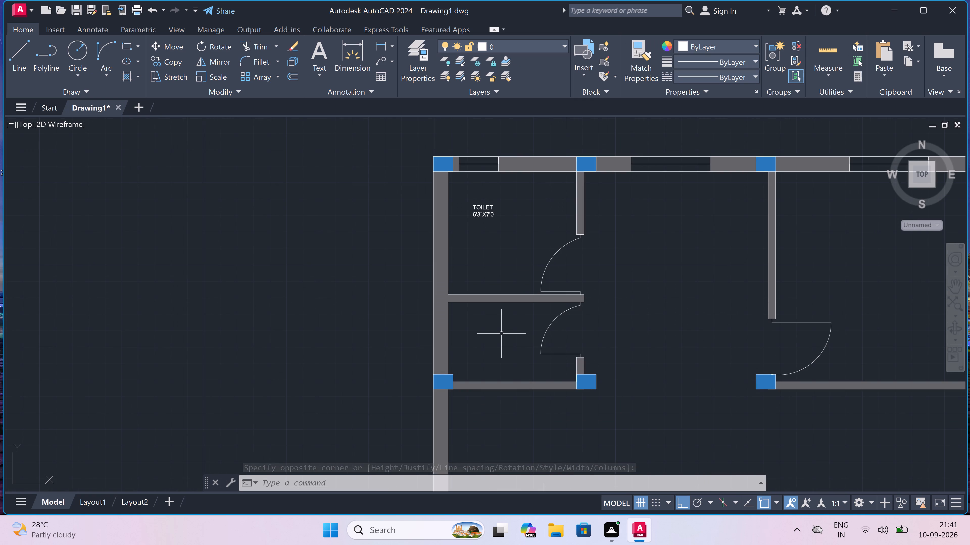
{"action": "left_click", "coordinate": [482, 206]}
{"action": "left_click_drag", "start_coordinate": [474, 203], "coordinate": [474, 206]}
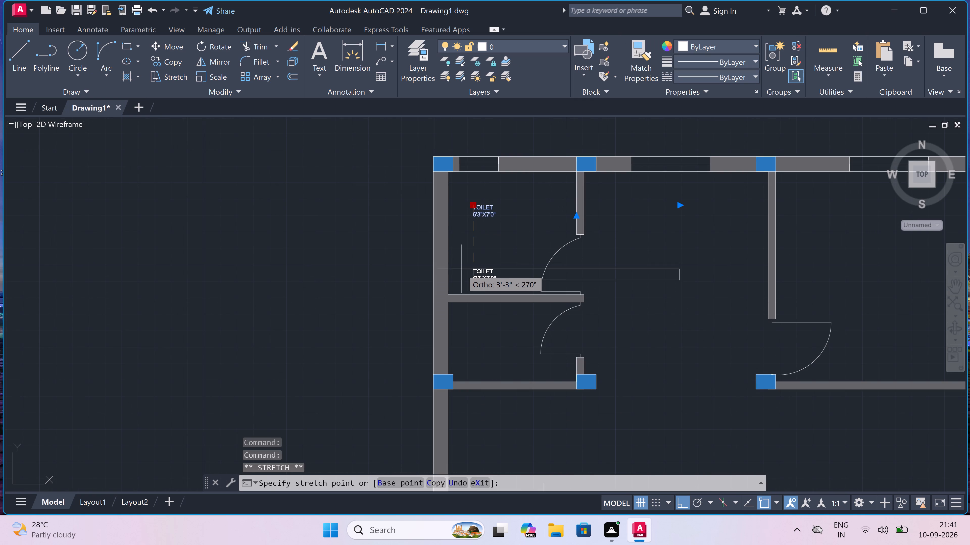
{"action": "double_click", "coordinate": [463, 267]}
{"action": "key", "text": "Escape"}
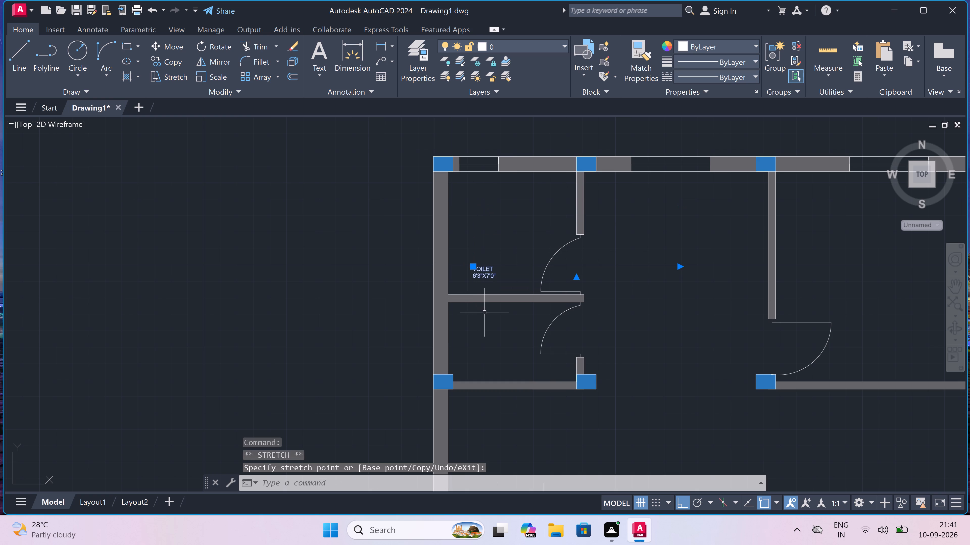
Start a multiline text label in the lower small room, below the dividing wall, with SYORE as its first line.
{"action": "scroll", "coordinate": [500, 339], "scroll_direction": "up", "scroll_amount": 2}
{"action": "type", "text": "MT"}
{"action": "key", "text": "space"}
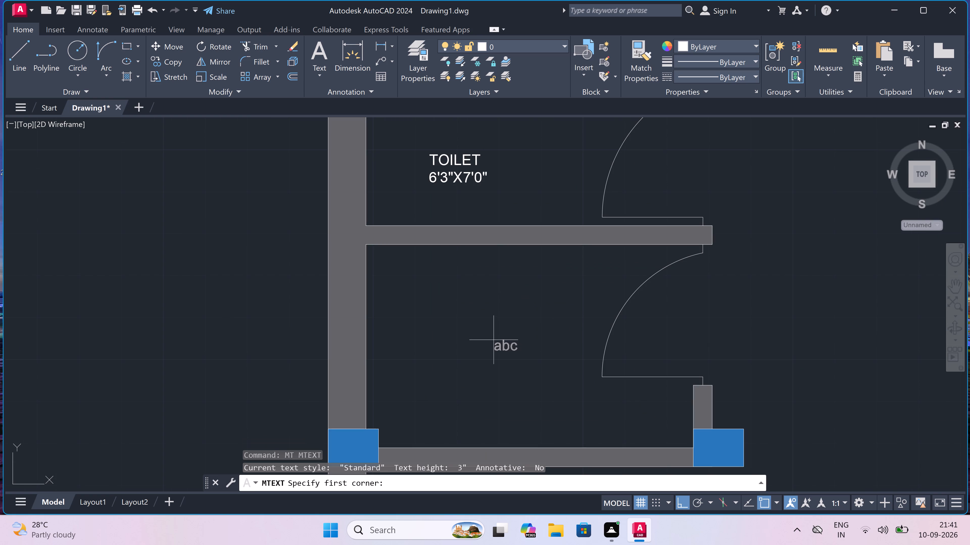
{"action": "left_click_drag", "start_coordinate": [392, 276], "coordinate": [404, 284]}
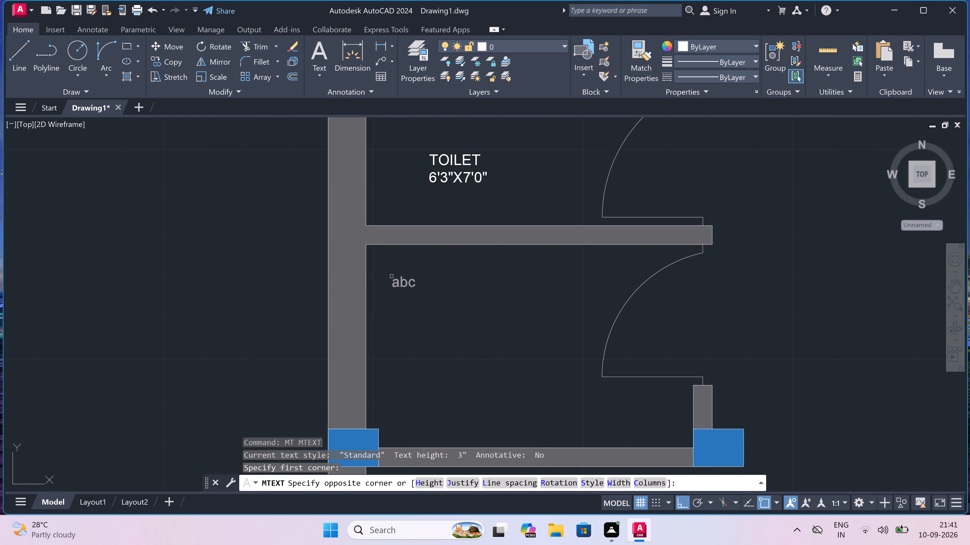
{"action": "left_click", "coordinate": [679, 346]}
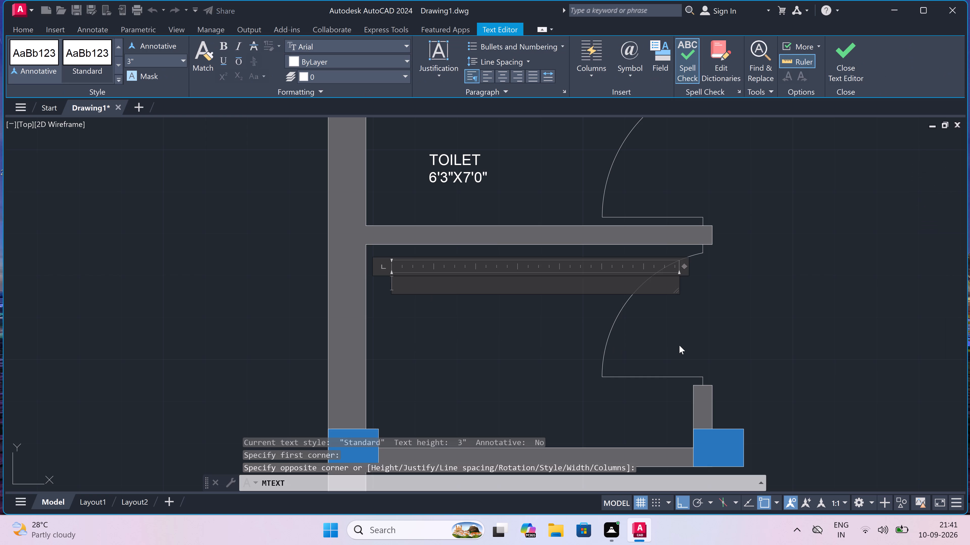
{"action": "type", "text": "SYO"}
{"action": "type", "text": "RE"}
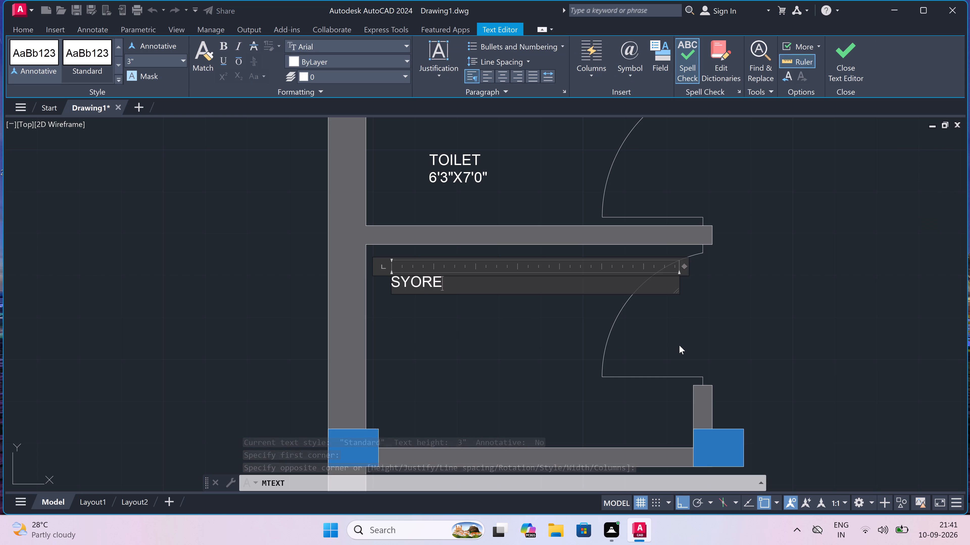
{"action": "key", "text": "Return"}
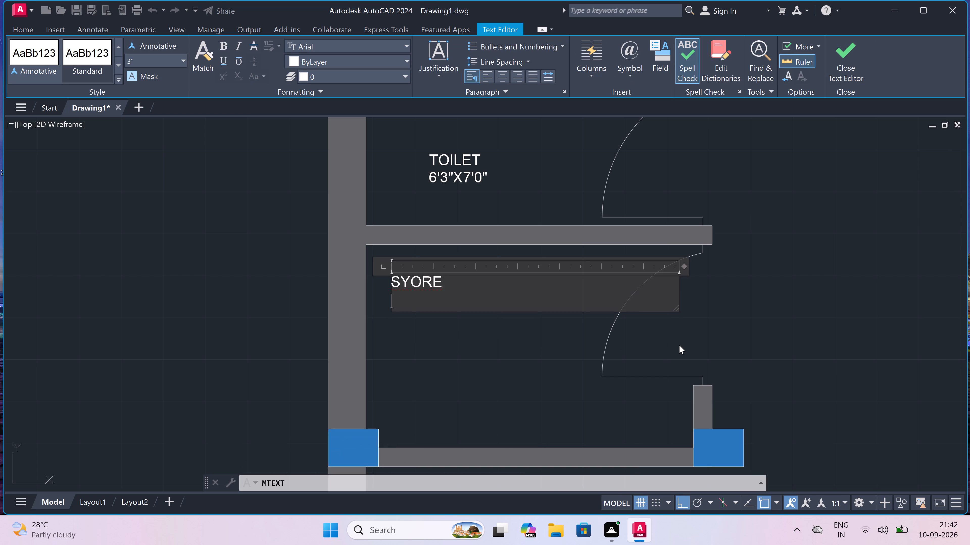
Add the room size 4'5"X7'0" as the second line of the lower small room's label and finish the text.
{"action": "type", "text": "4'"}
{"action": "type", "text": "0\""}
{"action": "key", "text": "x"}
{"action": "key", "text": "BackSpace"}
{"action": "key", "text": "BackSpace"}
{"action": "key", "text": "BackSpace"}
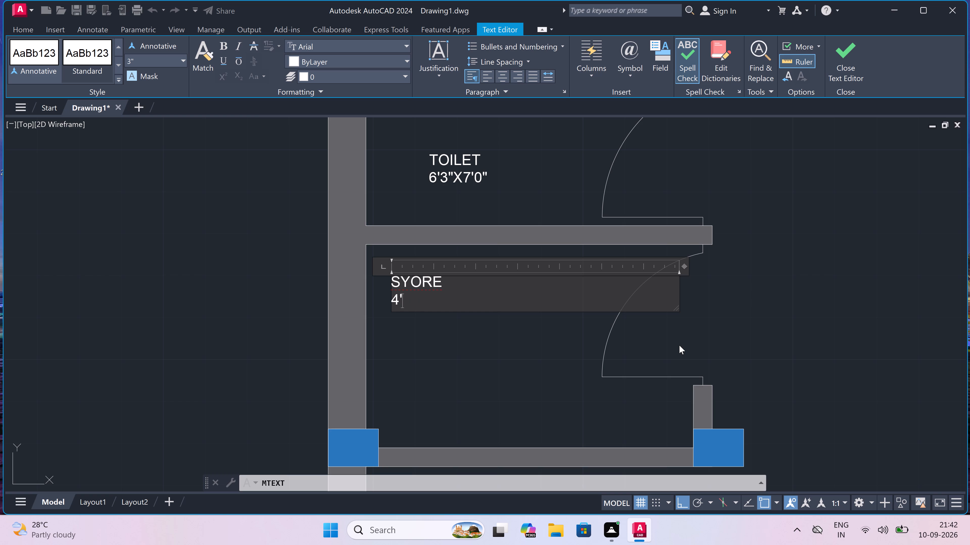
{"action": "key", "text": "5"}
{"action": "type", "text": "\"X"}
{"action": "key", "text": "7"}
{"action": "type", "text": "'0\""}
{"action": "left_click", "coordinate": [540, 346]}
Correct the lower small room's label from SYORE to STORE.
{"action": "scroll", "coordinate": [540, 346], "scroll_direction": "down", "scroll_amount": 2}
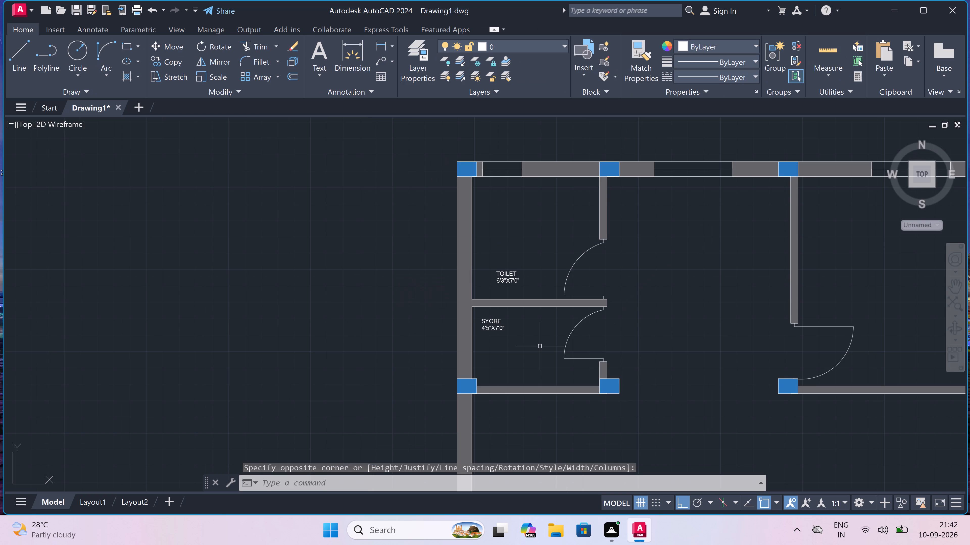
{"action": "scroll", "coordinate": [503, 327], "scroll_direction": "up", "scroll_amount": 3}
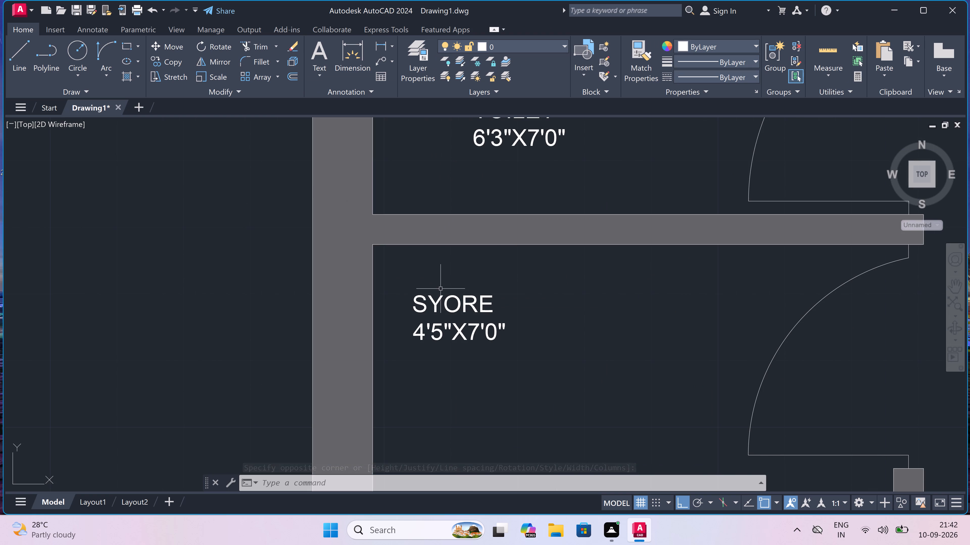
{"action": "double_click", "coordinate": [447, 298]}
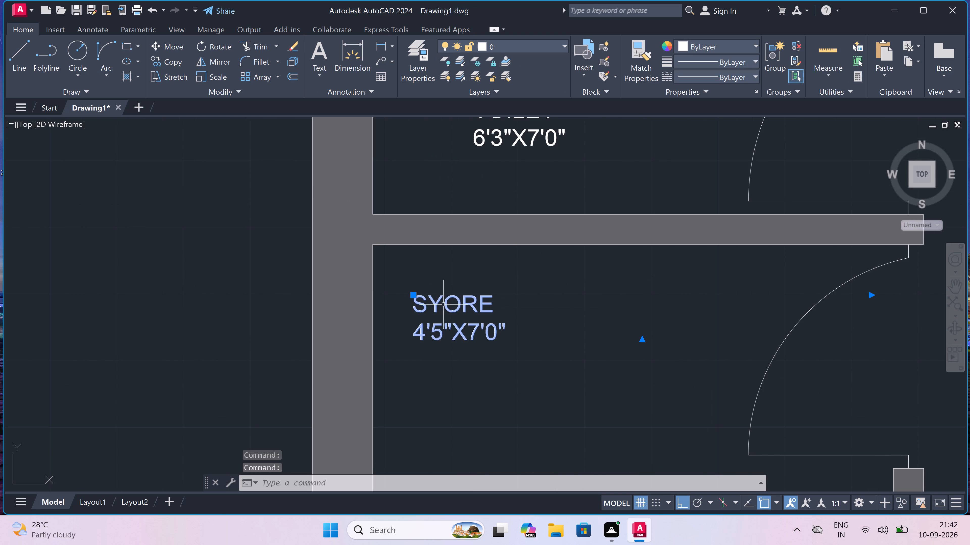
{"action": "double_click", "coordinate": [443, 305]}
{"action": "double_click", "coordinate": [443, 305]}
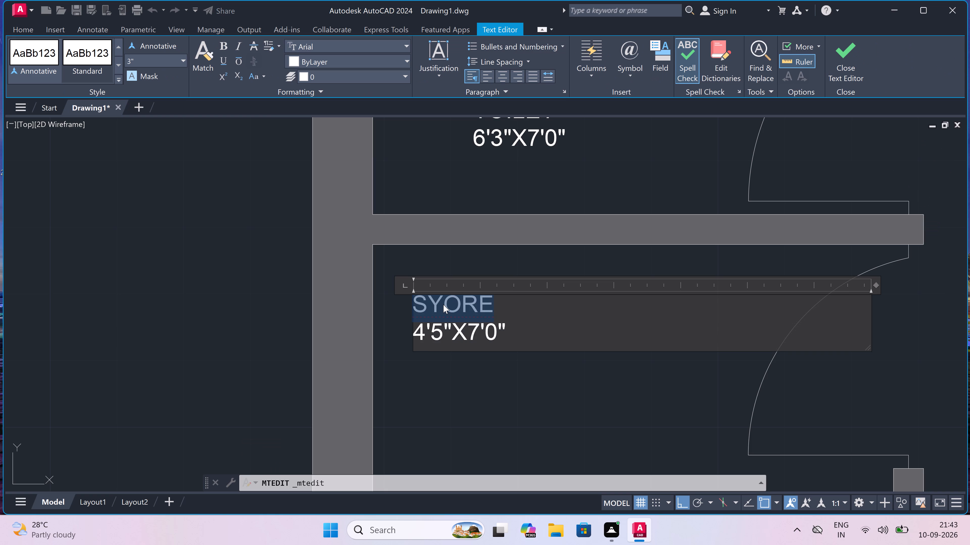
{"action": "left_click", "coordinate": [443, 305]}
{"action": "key", "text": "BackSpace"}
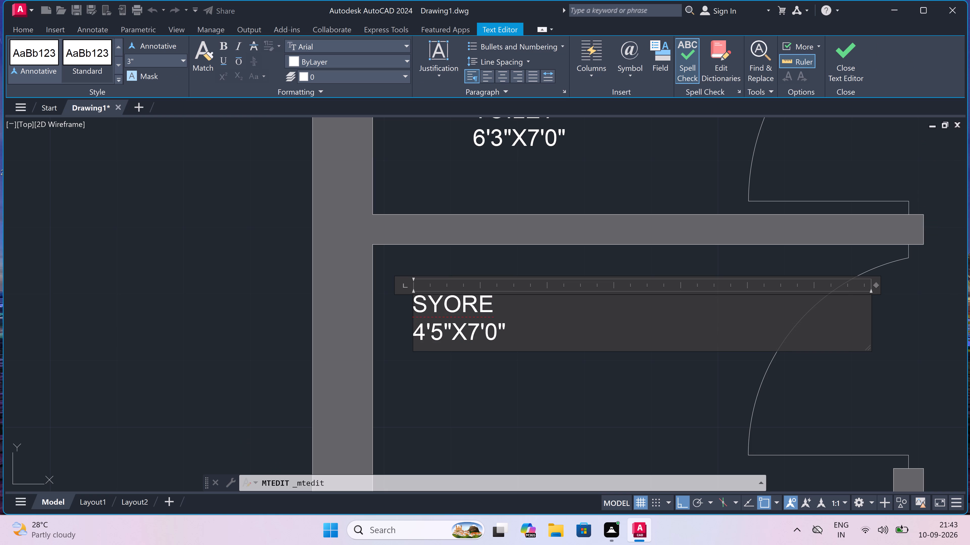
{"action": "key", "text": "t"}
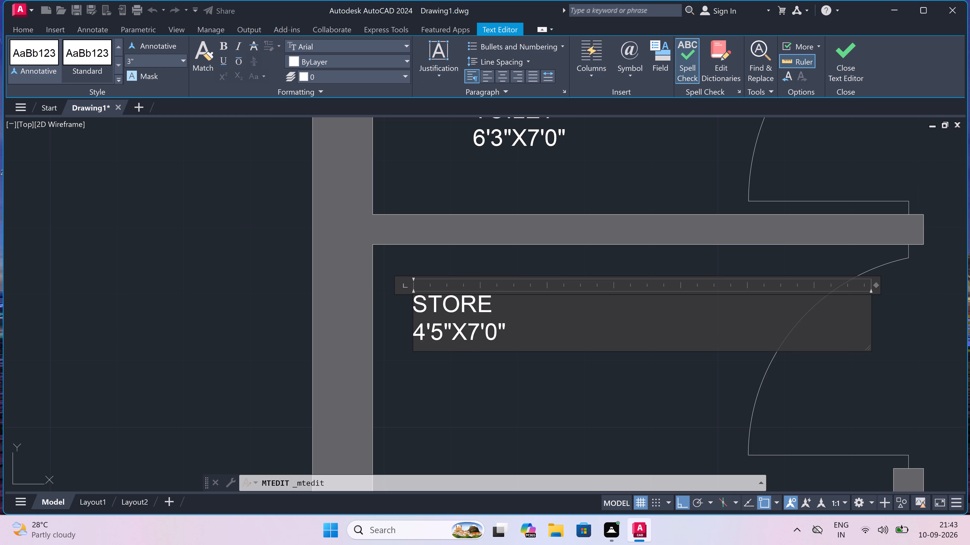
{"action": "left_click", "coordinate": [501, 397]}
Move the STORE label horizontally away from the outer wall, nearer the middle of its room.
{"action": "left_click", "coordinate": [462, 318]}
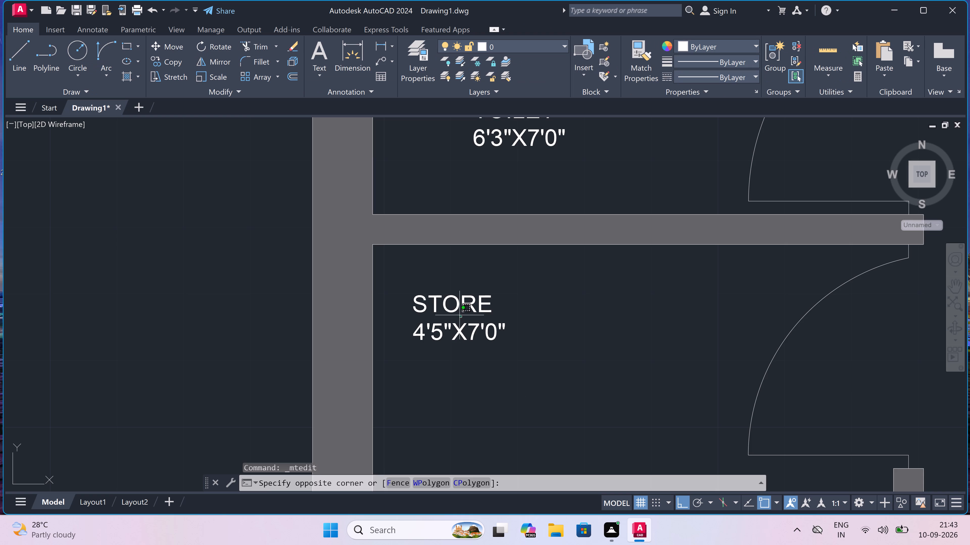
{"action": "left_click", "coordinate": [439, 295]}
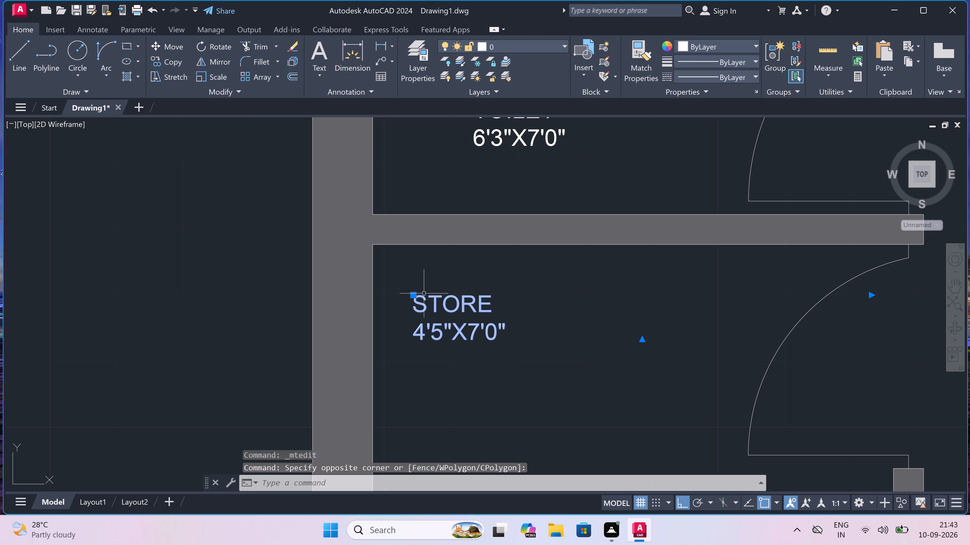
{"action": "left_click_drag", "start_coordinate": [411, 294], "coordinate": [425, 295]}
{"action": "left_click", "coordinate": [504, 304]}
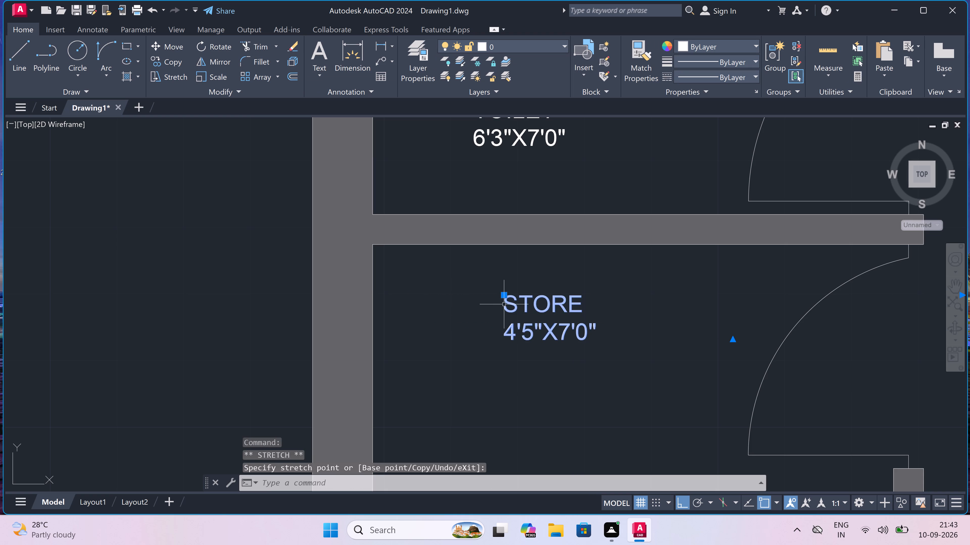
{"action": "key", "text": "Escape"}
Start a multiline text label in the upper middle room with DINING HALL as its first line.
{"action": "scroll", "coordinate": [495, 309], "scroll_direction": "down", "scroll_amount": 7}
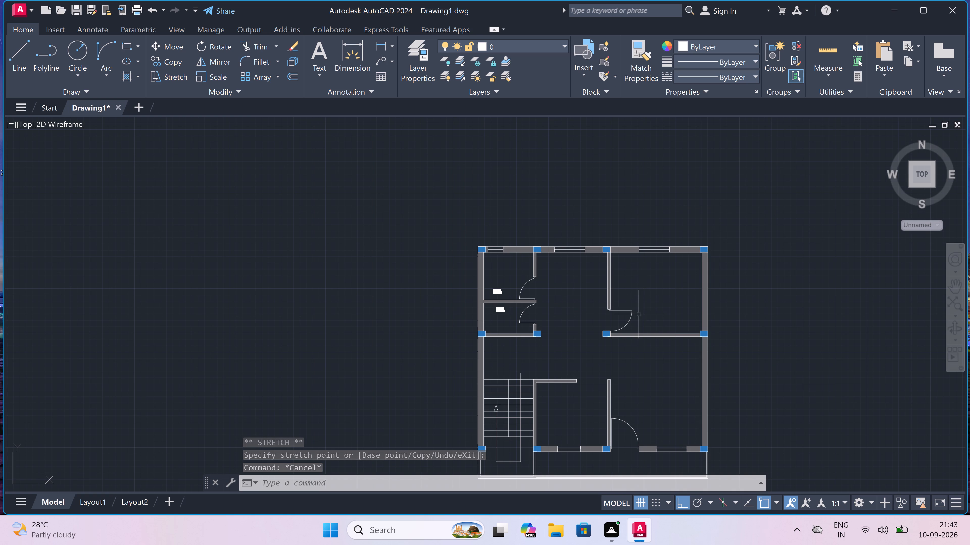
{"action": "scroll", "coordinate": [584, 288], "scroll_direction": "up", "scroll_amount": 2}
{"action": "scroll", "coordinate": [567, 264], "scroll_direction": "up", "scroll_amount": 1}
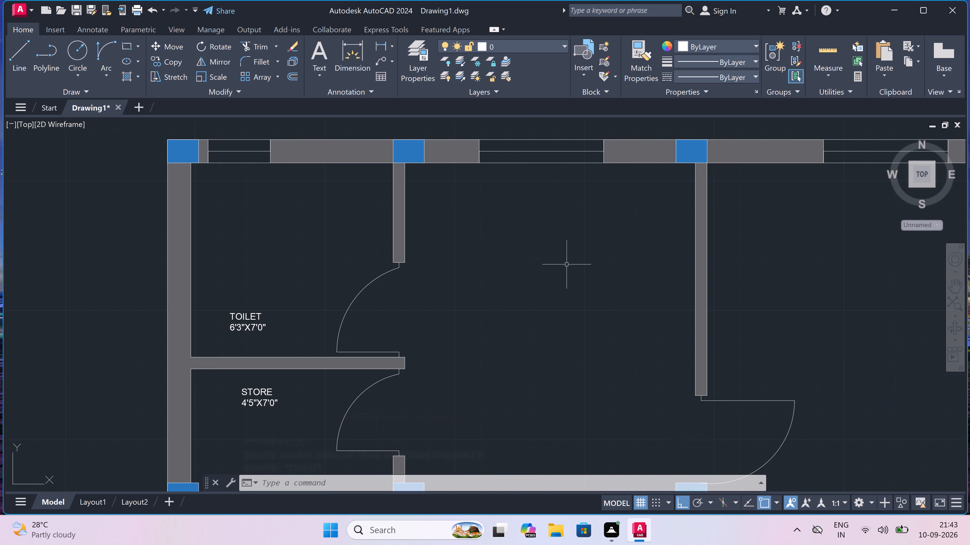
{"action": "type", "text": "MT"}
{"action": "key", "text": "space"}
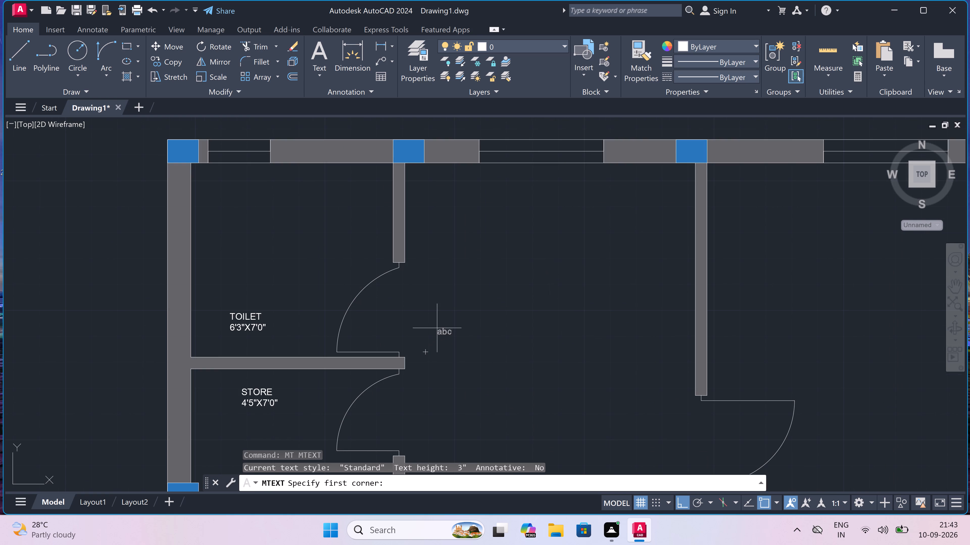
{"action": "left_click_drag", "start_coordinate": [445, 304], "coordinate": [461, 313]}
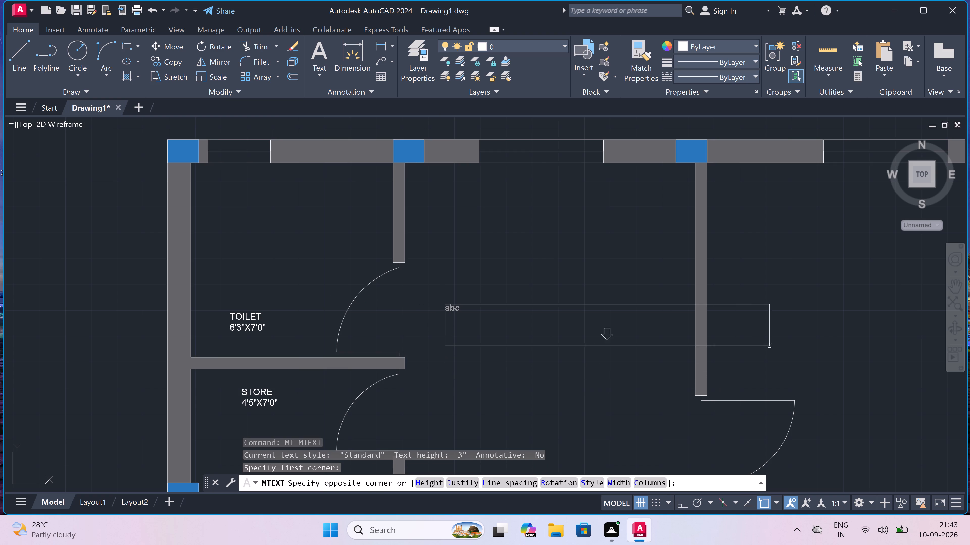
{"action": "left_click", "coordinate": [780, 342]}
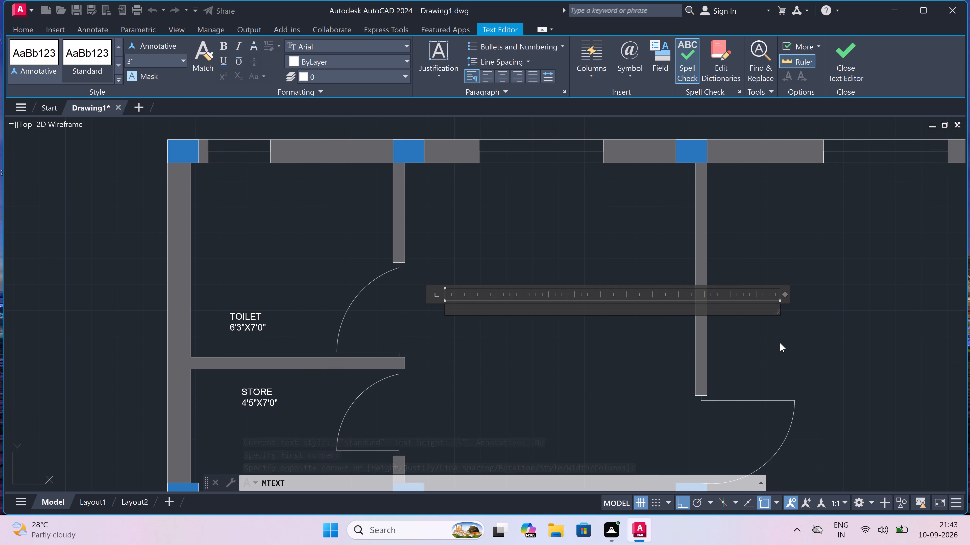
{"action": "type", "text": "DINING"}
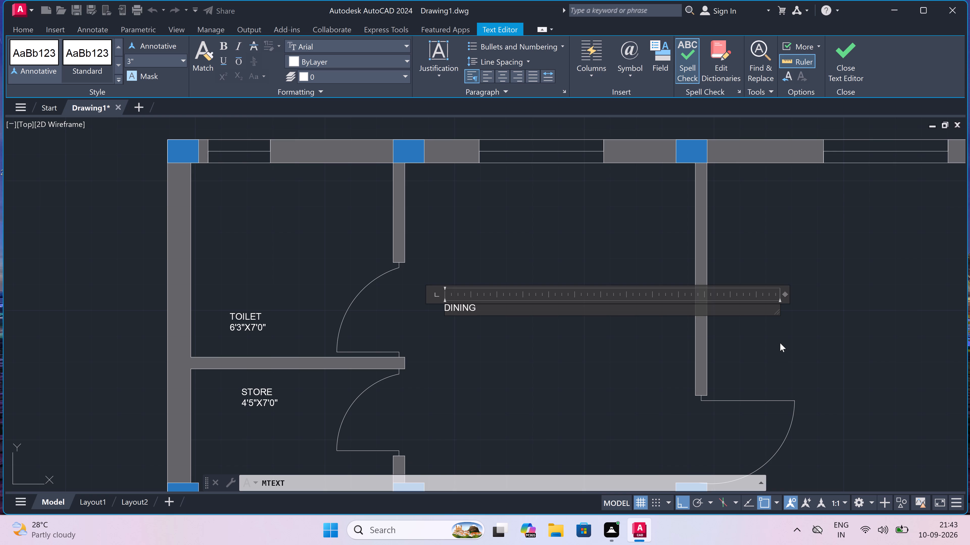
{"action": "key", "text": "space"}
{"action": "type", "text": "HALL"}
{"action": "key", "text": "Return"}
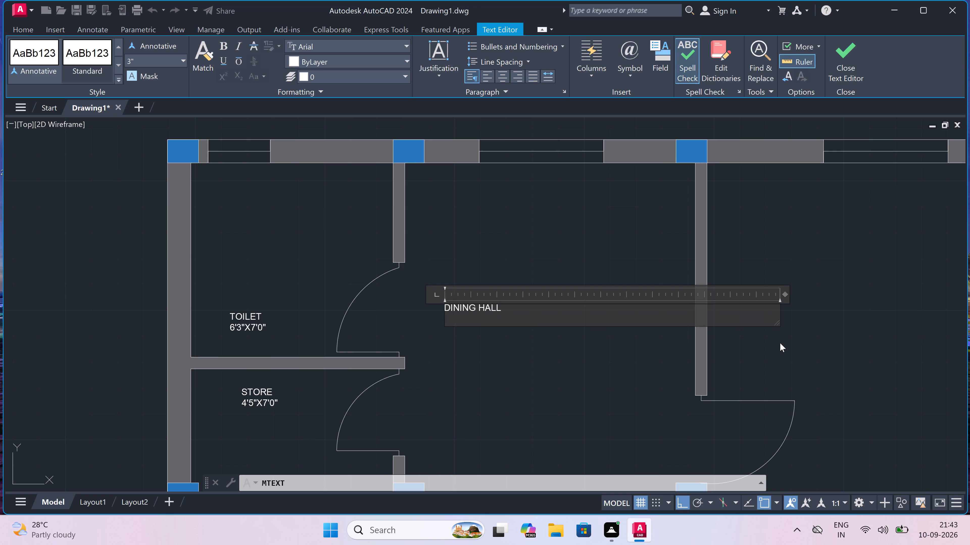
Add the room size 9'4"X15'1" as the DINING HALL label's second line and finish the text.
{"action": "type", "text": "9'"}
{"action": "type", "text": "4\""}
{"action": "key", "text": "x"}
{"action": "type", "text": "15'"}
{"action": "type", "text": "1\""}
{"action": "left_click", "coordinate": [483, 373]}
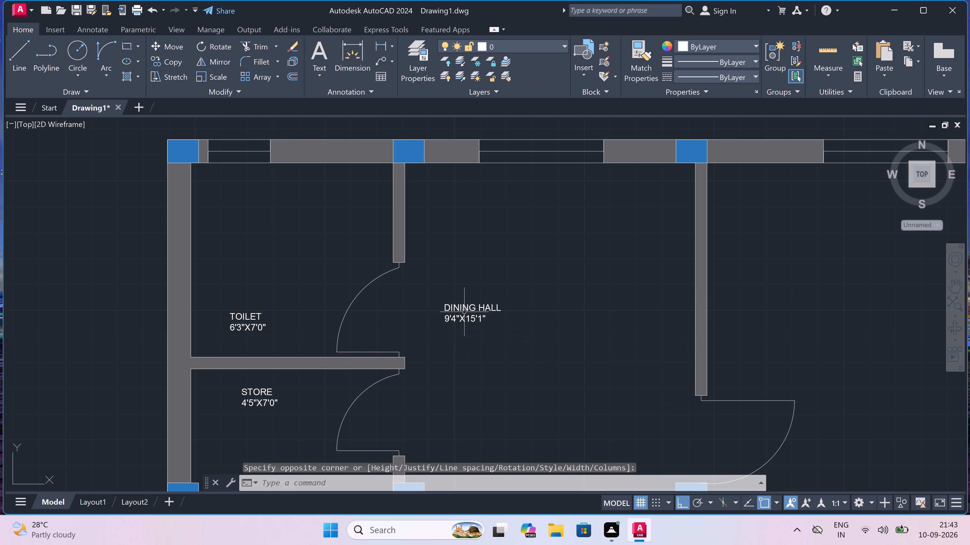
Move the DINING HALL label slightly down, and about 2'-10" horizontally toward the middle of its room.
{"action": "left_click", "coordinate": [464, 311]}
{"action": "left_click", "coordinate": [438, 305]}
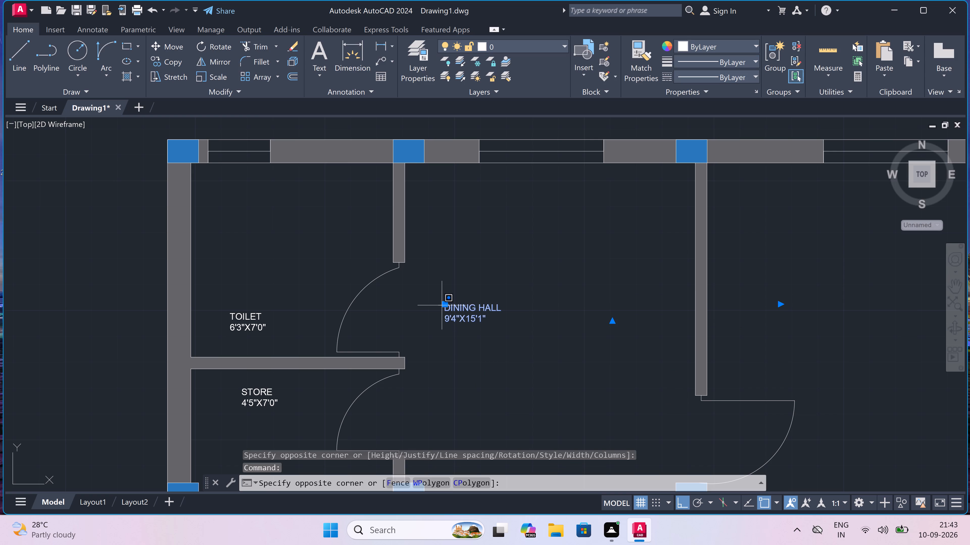
{"action": "left_click", "coordinate": [445, 306]}
{"action": "left_click_drag", "start_coordinate": [445, 306], "coordinate": [447, 309]}
{"action": "left_click", "coordinate": [495, 317]}
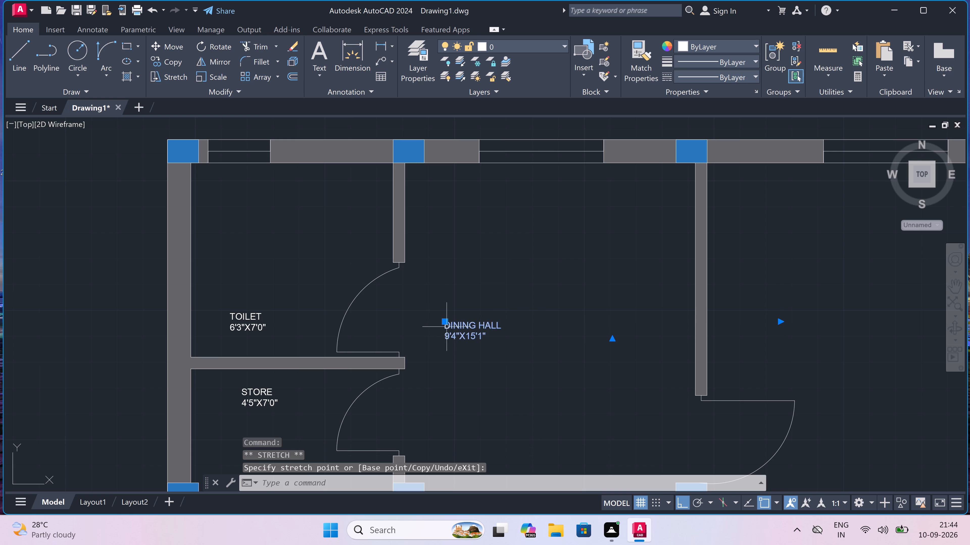
{"action": "left_click_drag", "start_coordinate": [447, 325], "coordinate": [470, 329]}
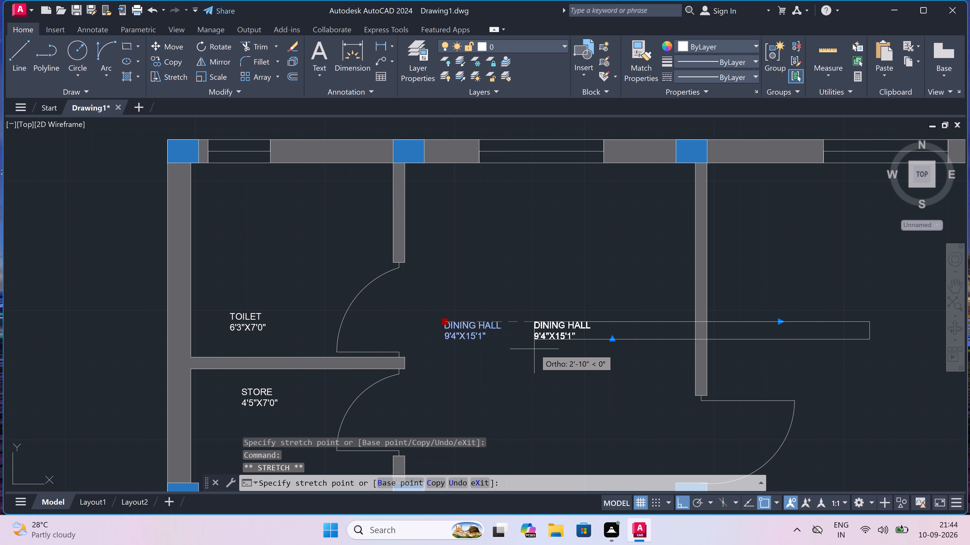
{"action": "left_click", "coordinate": [535, 321]}
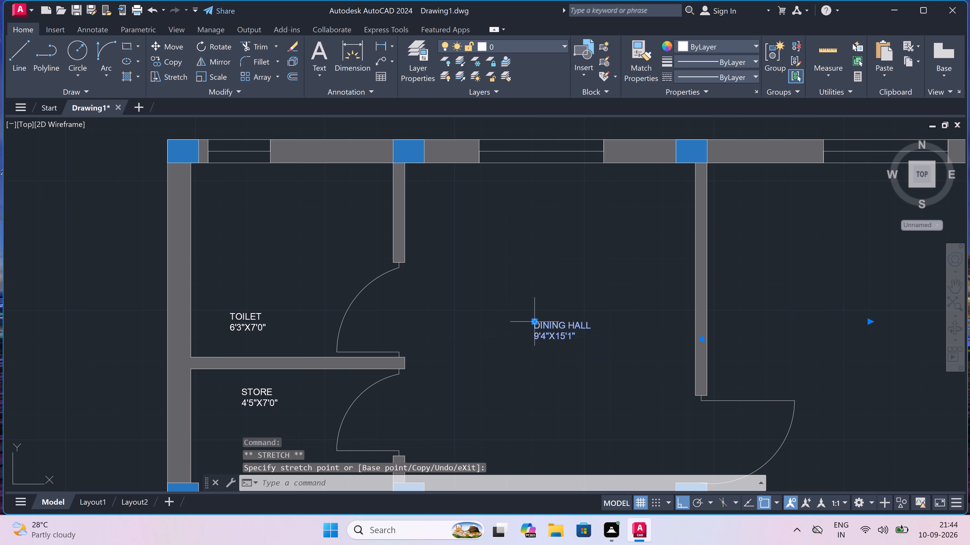
{"action": "key", "text": "Escape"}
Start a multiline text label in the upper-right room with BEDROM as its first line.
{"action": "scroll", "coordinate": [522, 319], "scroll_direction": "down", "scroll_amount": 5}
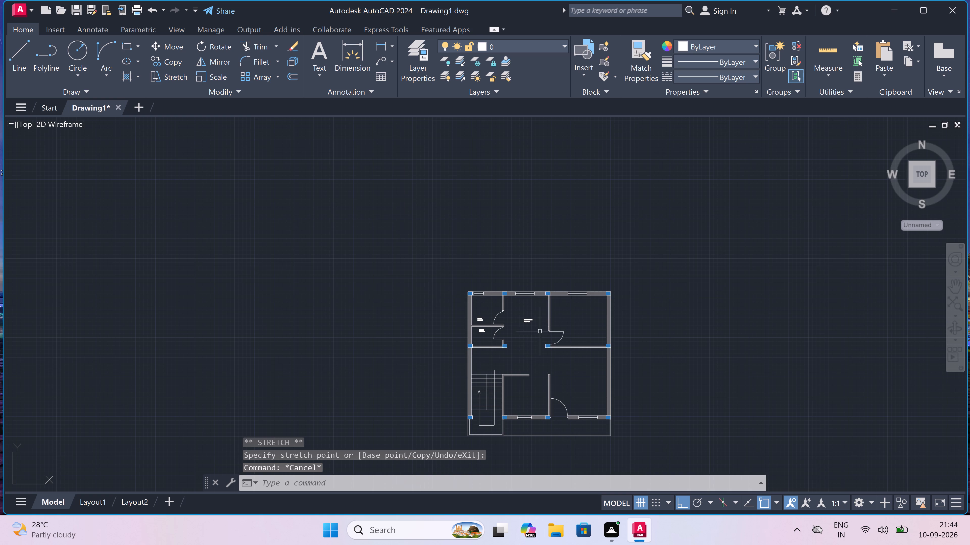
{"action": "scroll", "coordinate": [608, 328], "scroll_direction": "up", "scroll_amount": 3}
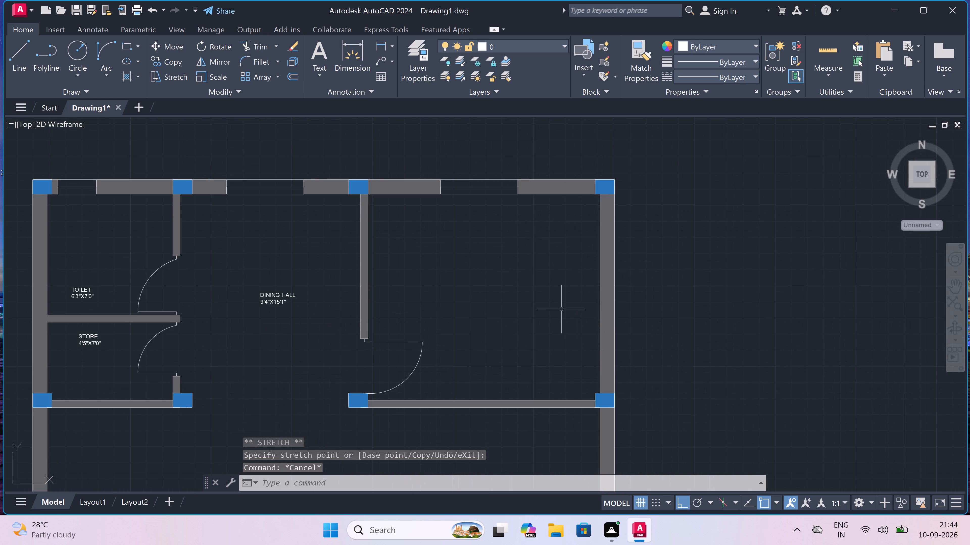
{"action": "type", "text": "MT"}
{"action": "key", "text": "space"}
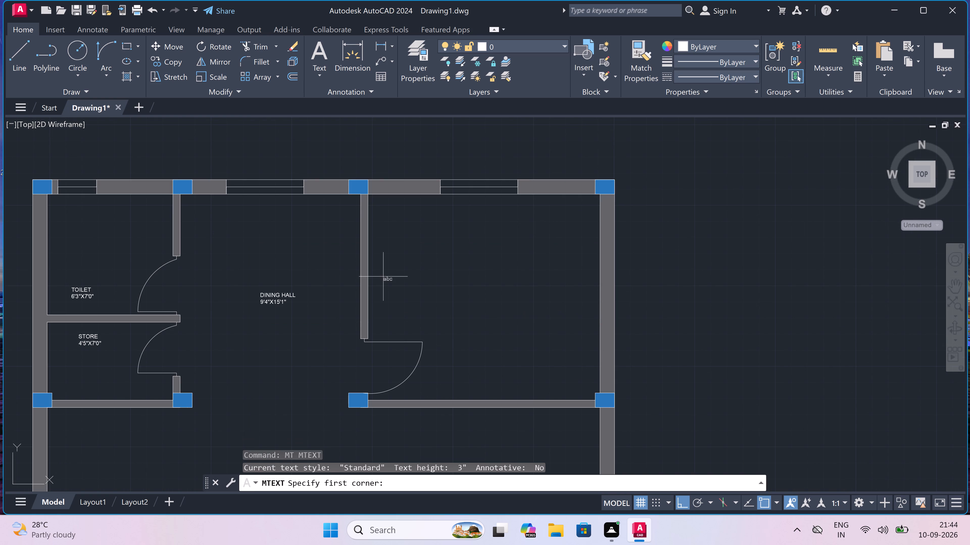
{"action": "left_click_drag", "start_coordinate": [377, 268], "coordinate": [392, 273]}
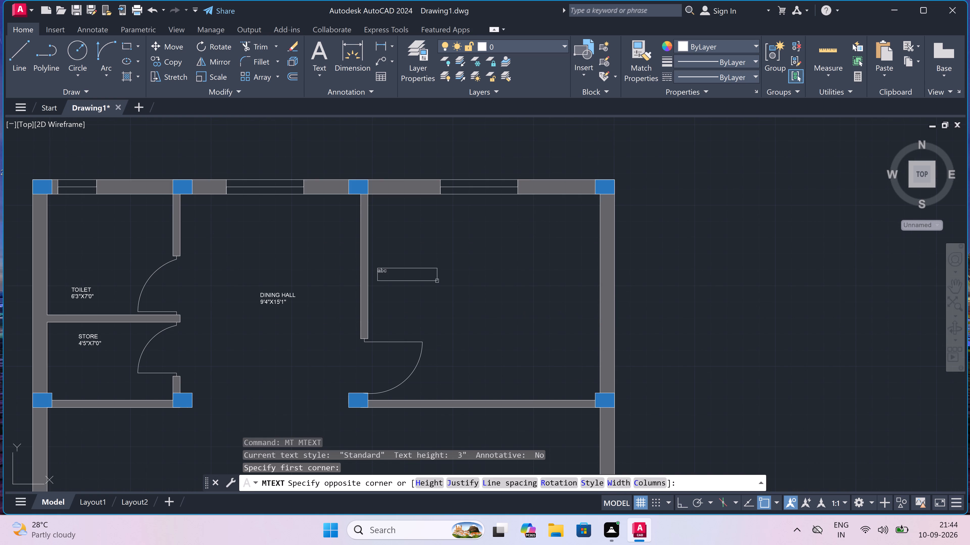
{"action": "left_click", "coordinate": [619, 292]}
{"action": "type", "text": "BED R"}
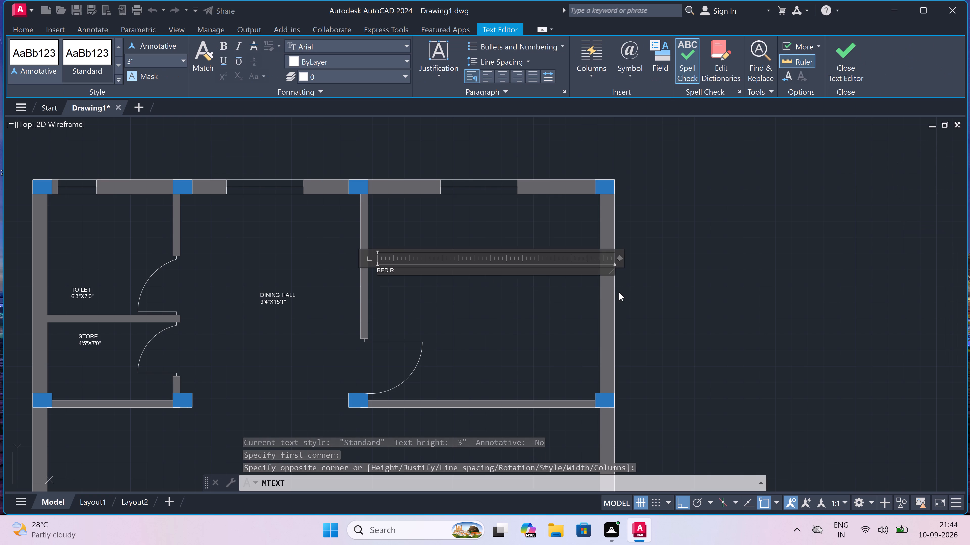
{"action": "key", "text": "BackSpace"}
{"action": "key", "text": "BackSpace"}
{"action": "type", "text": "ROM"}
{"action": "key", "text": "Return"}
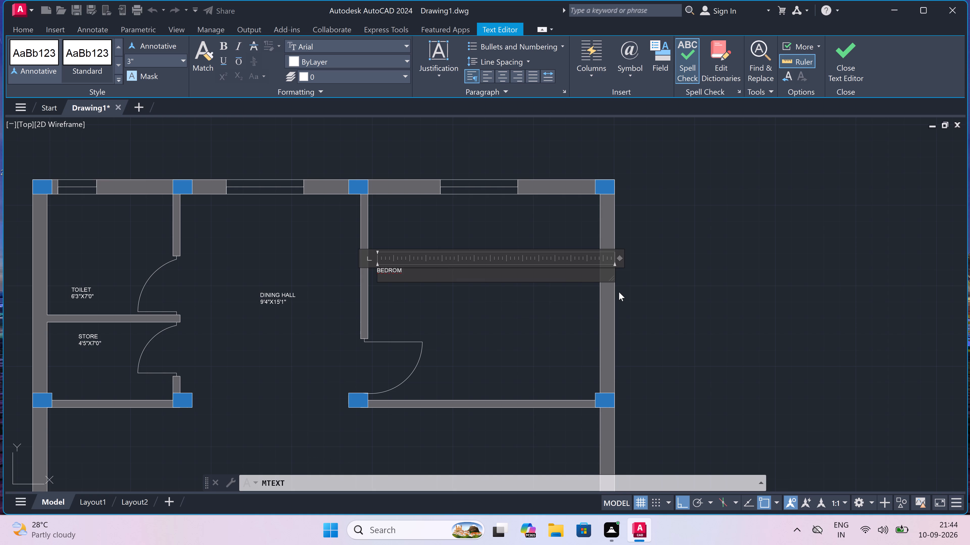
Add the room size 12'0"X10'8" as the BEDROM label's second line and finish the text.
{"action": "type", "text": "12'0\""}
{"action": "key", "text": "BackSpace"}
{"action": "type", "text": "\"X"}
{"action": "type", "text": "10'"}
{"action": "type", "text": "8\""}
{"action": "left_click", "coordinate": [389, 304]}
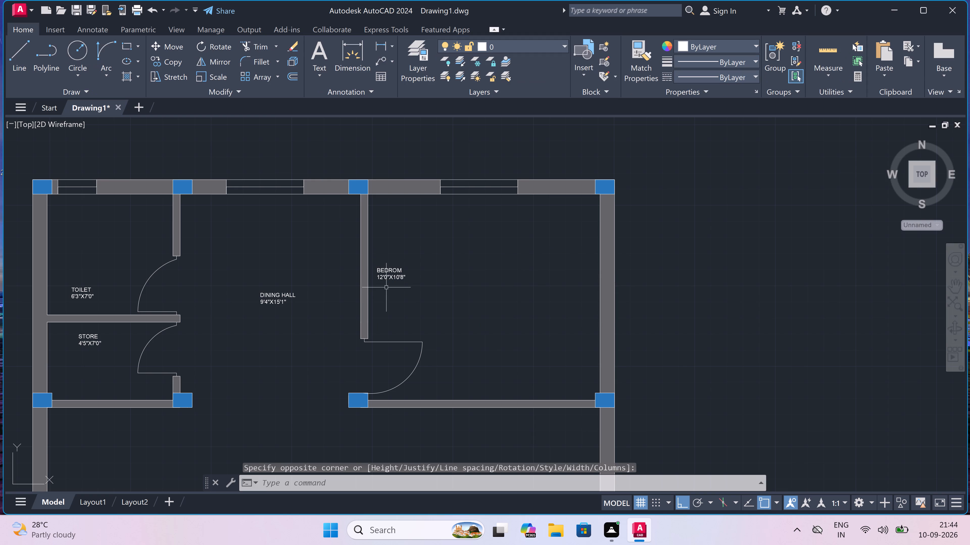
Turn ortho off and move the BEDROM label diagonally to just above the room's lower wall, near its middle.
{"action": "left_click", "coordinate": [387, 280]}
{"action": "left_click_drag", "start_coordinate": [380, 268], "coordinate": [382, 272]}
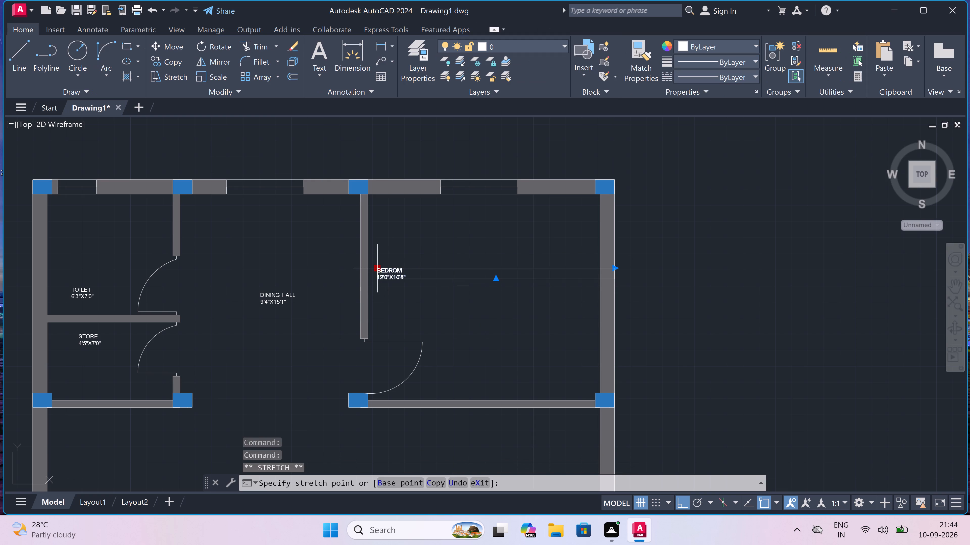
{"action": "key", "text": "F8"}
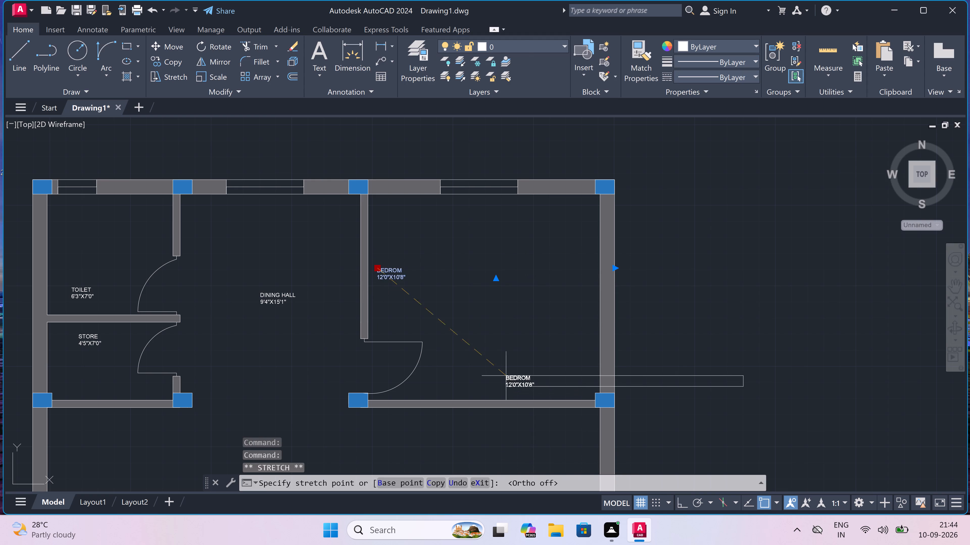
{"action": "left_click", "coordinate": [481, 373]}
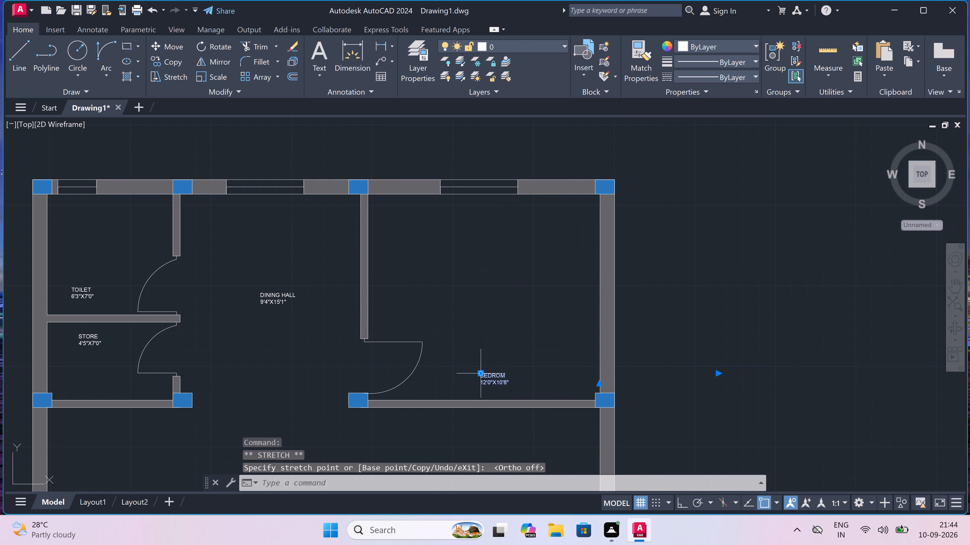
{"action": "key", "text": "Escape"}
Start a multiline text label in the lower-right room, below the BEDROM room, with BEDROOM as its first line.
{"action": "scroll", "coordinate": [491, 346], "scroll_direction": "down", "scroll_amount": 4}
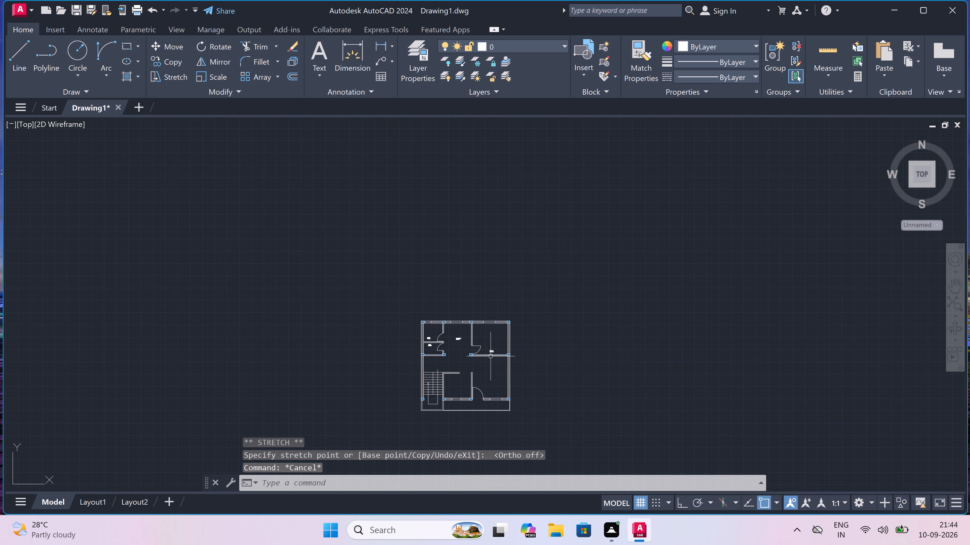
{"action": "scroll", "coordinate": [486, 385], "scroll_direction": "up", "scroll_amount": 2}
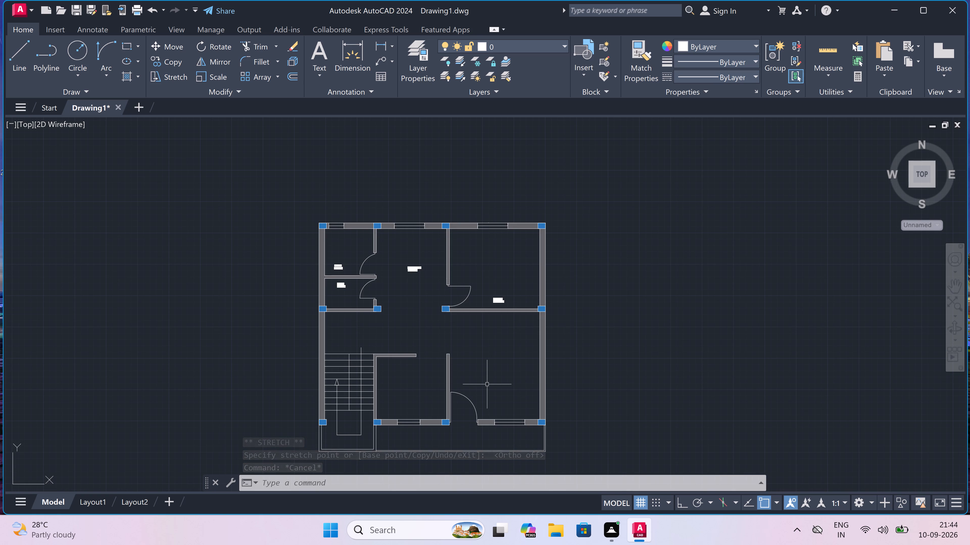
{"action": "scroll", "coordinate": [487, 384], "scroll_direction": "down", "scroll_amount": 2}
{"action": "scroll", "coordinate": [487, 384], "scroll_direction": "up", "scroll_amount": 3}
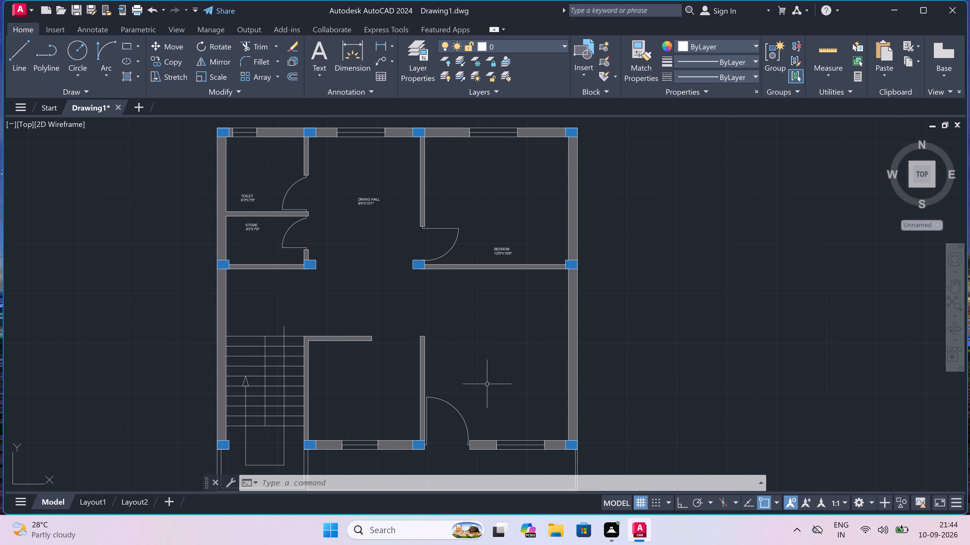
{"action": "type", "text": "MT"}
{"action": "key", "text": "space"}
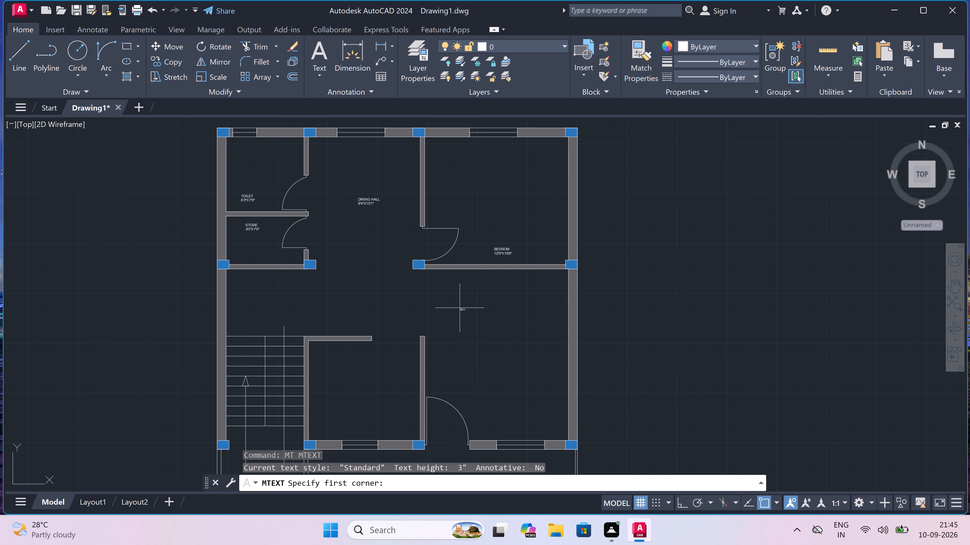
{"action": "left_click_drag", "start_coordinate": [460, 307], "coordinate": [467, 311]}
{"action": "left_click", "coordinate": [585, 321]}
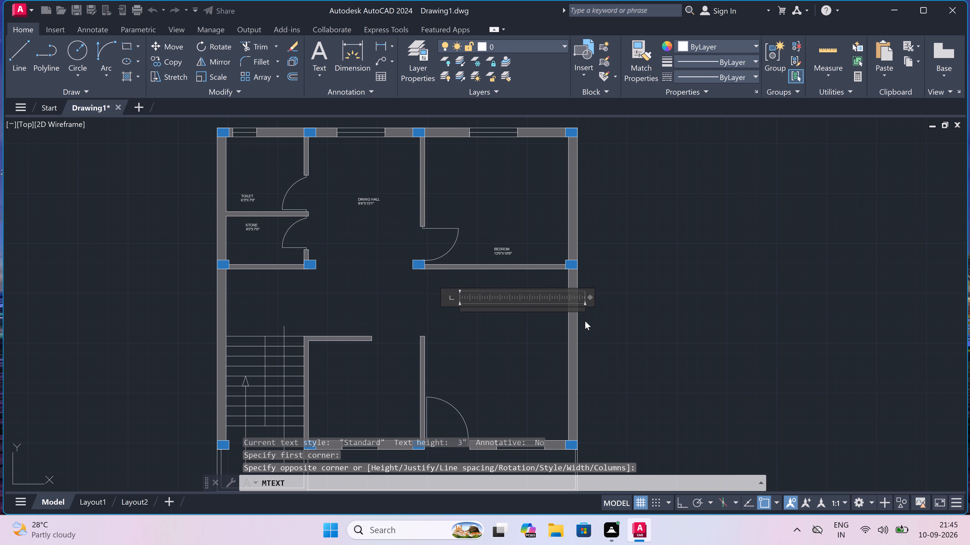
{"action": "type", "text": "BR"}
{"action": "key", "text": "BackSpace"}
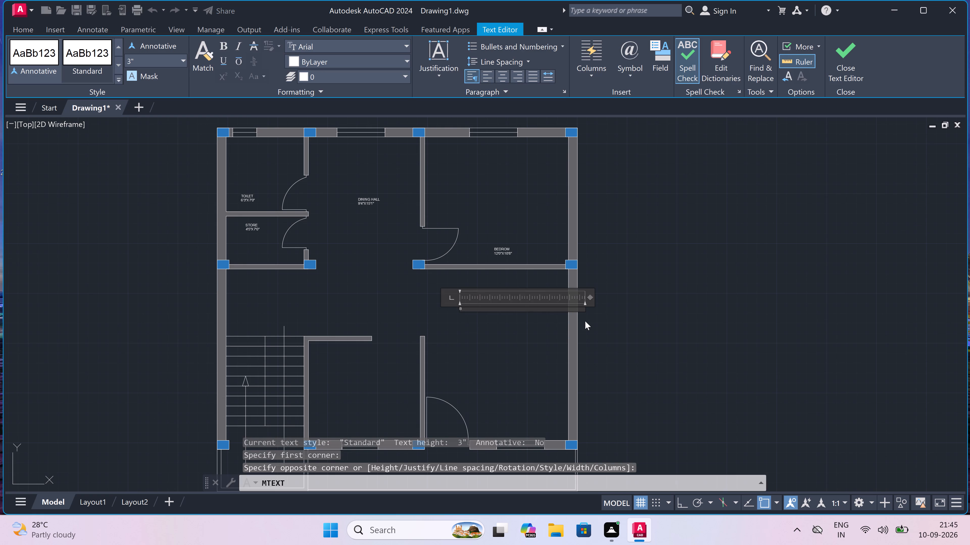
{"action": "type", "text": "EDROOM"}
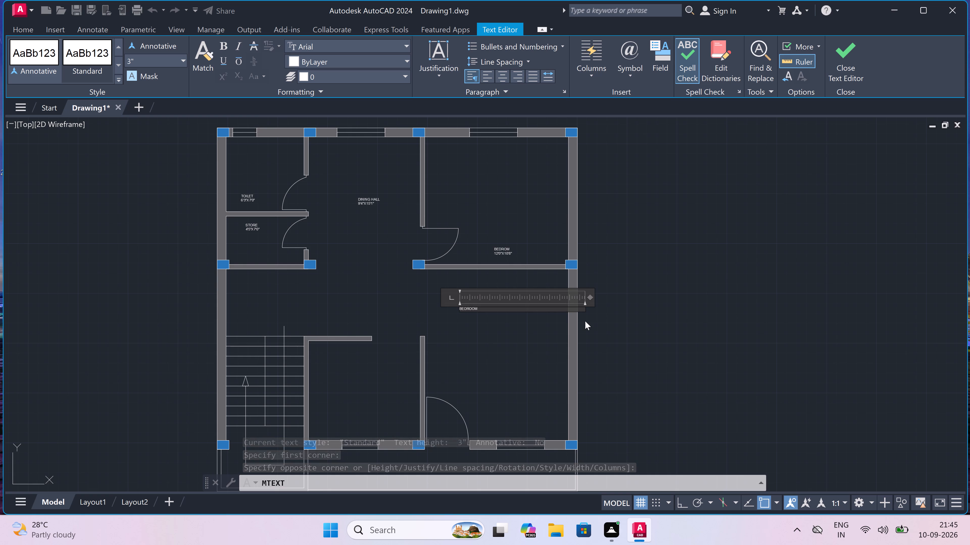
{"action": "key", "text": "Return"}
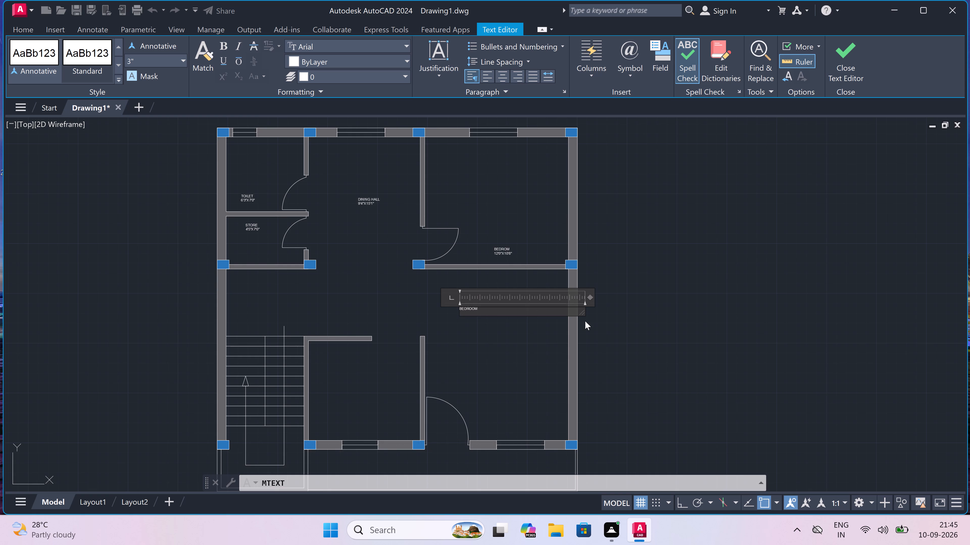
Add the room size 12'0"X14'4" as the BEDROOM label's second line and finish the text.
{"action": "type", "text": "12'0\"X"}
{"action": "type", "text": "14'4\""}
{"action": "scroll", "coordinate": [470, 318], "scroll_direction": "up", "scroll_amount": 2}
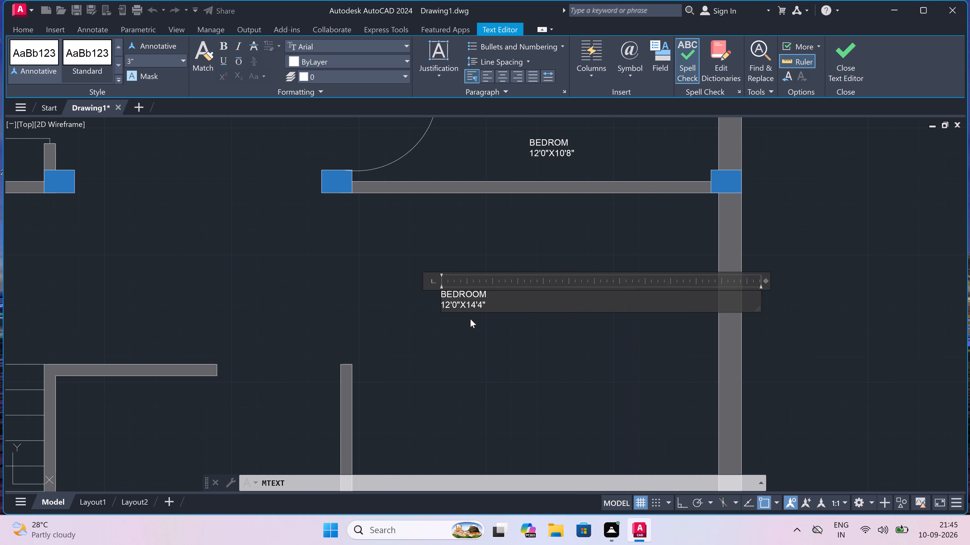
{"action": "left_click", "coordinate": [470, 319]}
Look over the lower half of the plan and its room labels around the lower-right room and entrance door.
{"action": "scroll", "coordinate": [472, 324], "scroll_direction": "down", "scroll_amount": 4}
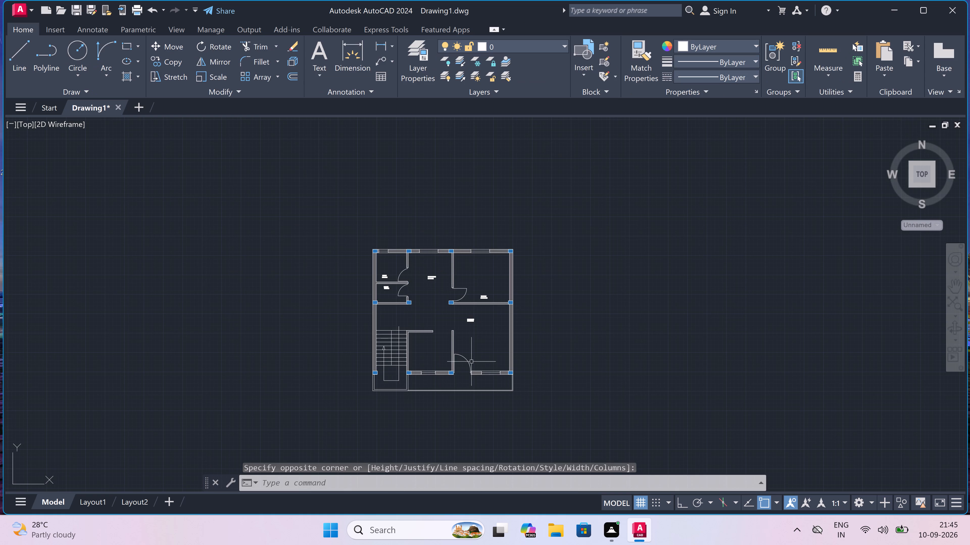
{"action": "scroll", "coordinate": [469, 368], "scroll_direction": "up", "scroll_amount": 3}
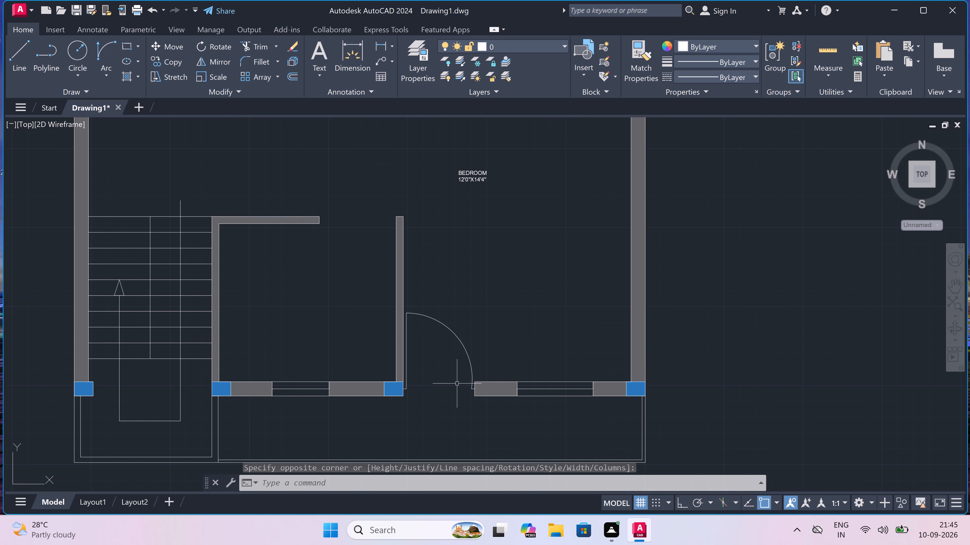
{"action": "scroll", "coordinate": [457, 384], "scroll_direction": "down", "scroll_amount": 1}
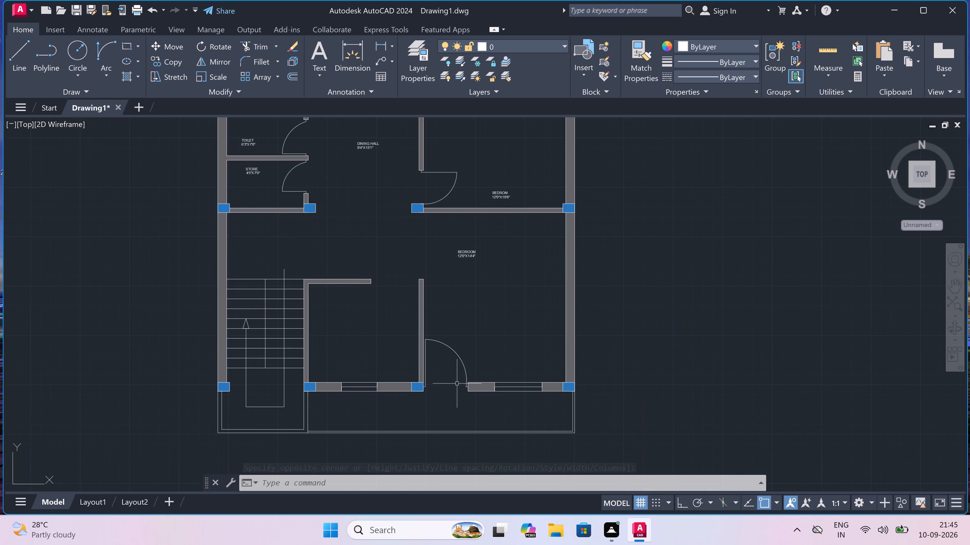
{"action": "scroll", "coordinate": [457, 384], "scroll_direction": "up", "scroll_amount": 1}
{"action": "scroll", "coordinate": [458, 375], "scroll_direction": "down", "scroll_amount": 1}
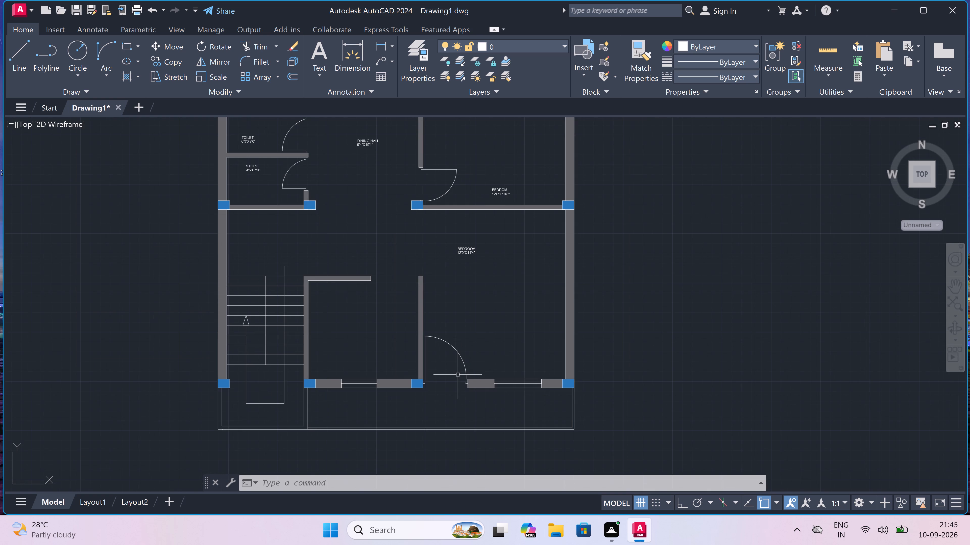
{"action": "scroll", "coordinate": [456, 375], "scroll_direction": "down", "scroll_amount": 1}
{"action": "scroll", "coordinate": [456, 375], "scroll_direction": "up", "scroll_amount": 1}
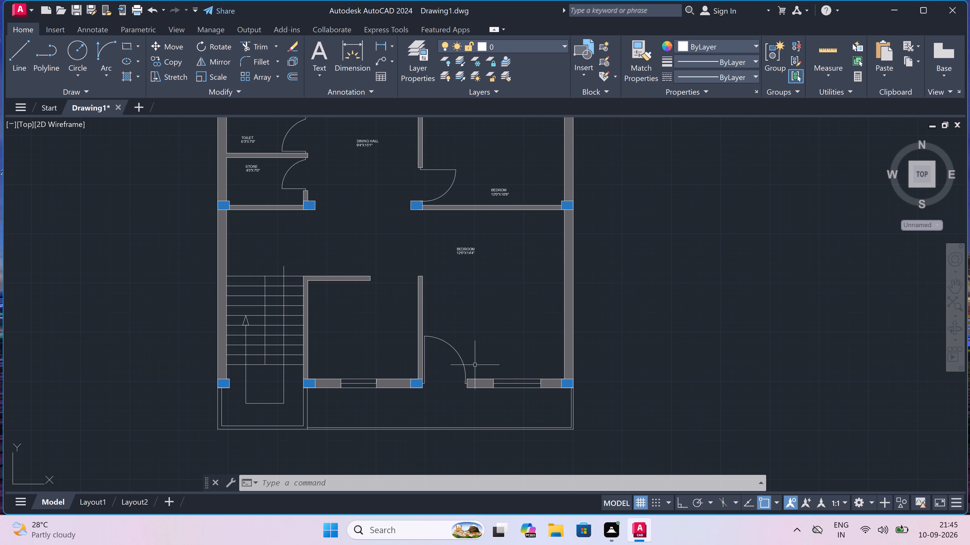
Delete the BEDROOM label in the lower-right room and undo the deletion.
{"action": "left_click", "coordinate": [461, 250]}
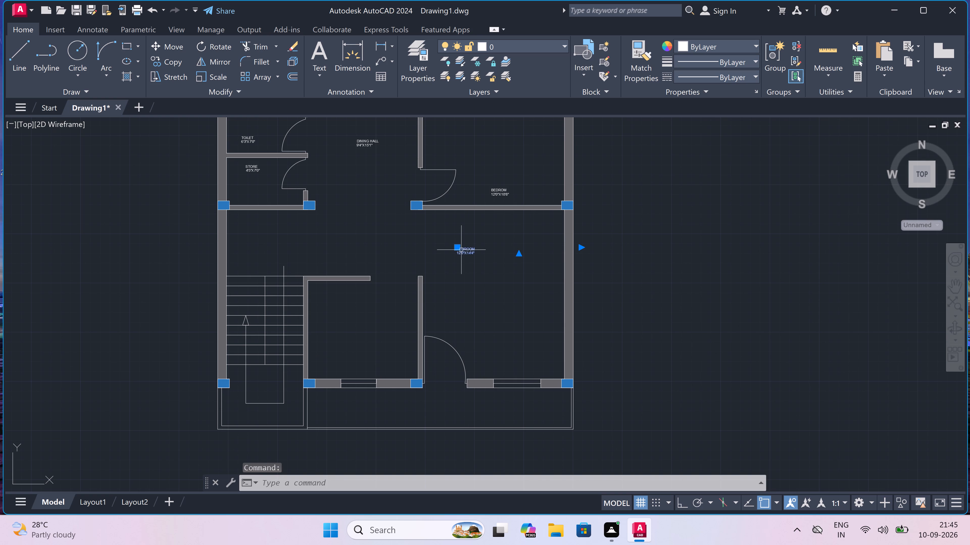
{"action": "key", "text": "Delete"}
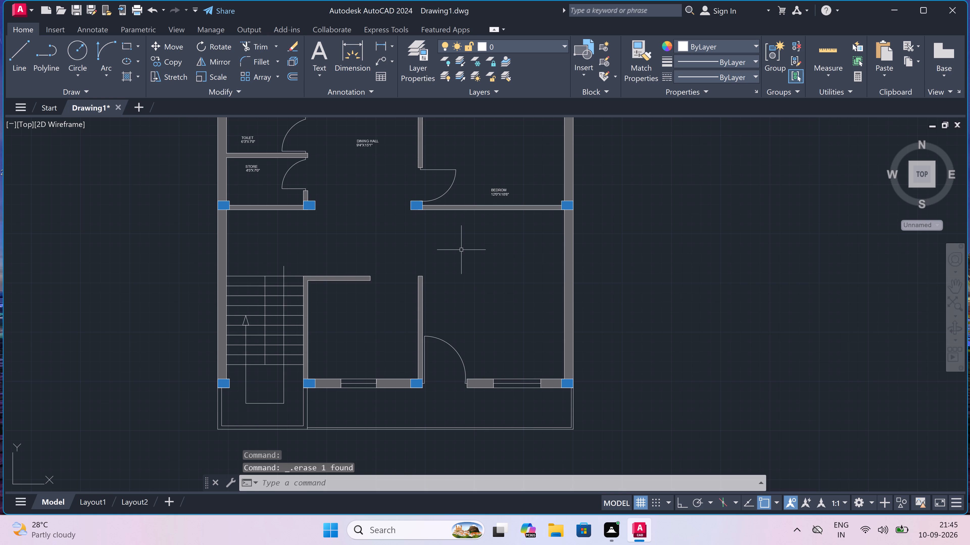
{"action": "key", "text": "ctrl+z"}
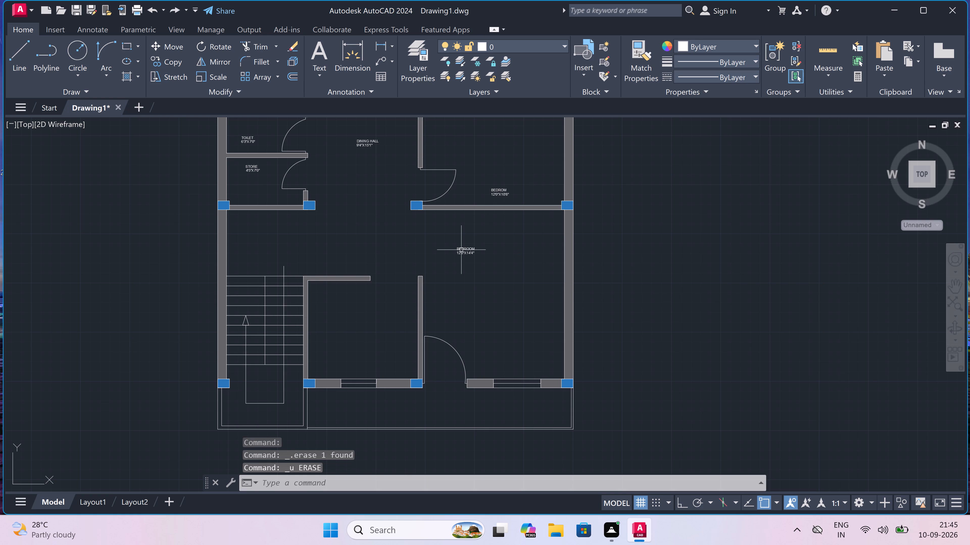
Change the first line of the lower-right room's label to LIVING HALL and finish the text edit.
{"action": "scroll", "coordinate": [461, 250], "scroll_direction": "up", "scroll_amount": 5}
{"action": "triple_click", "coordinate": [461, 249]}
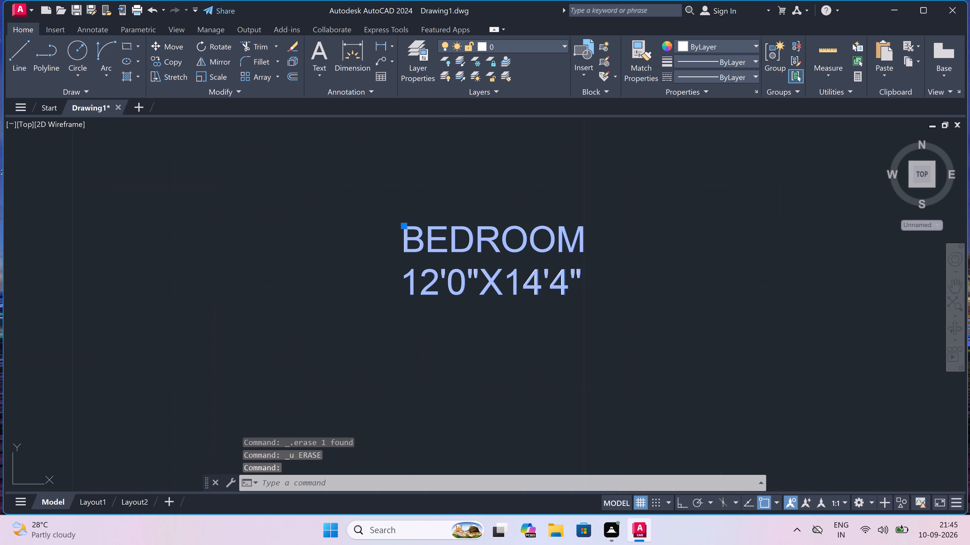
{"action": "left_click", "coordinate": [583, 250]}
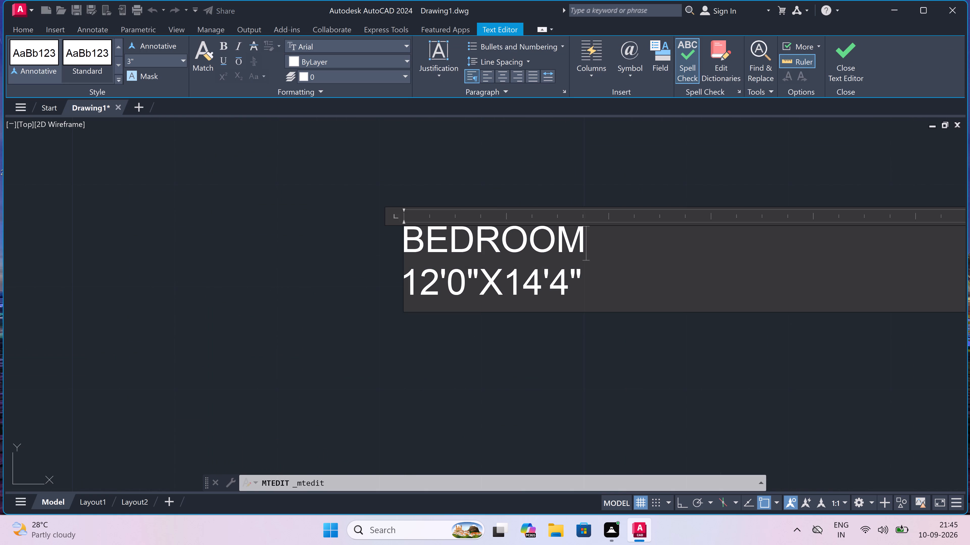
{"action": "key", "text": "BackSpace"}
{"action": "key", "text": "BackSpace"}
{"action": "key", "text": "BackSpace"}
{"action": "key", "text": "BackSpace"}
{"action": "key", "text": "BackSpace"}
{"action": "key", "text": "BackSpace"}
{"action": "key", "text": "BackSpace"}
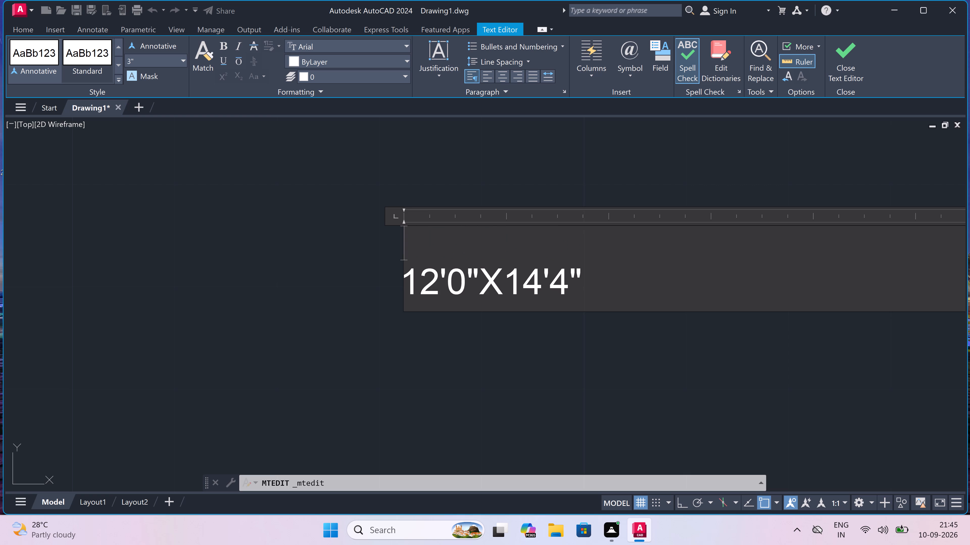
{"action": "type", "text": "HALL"}
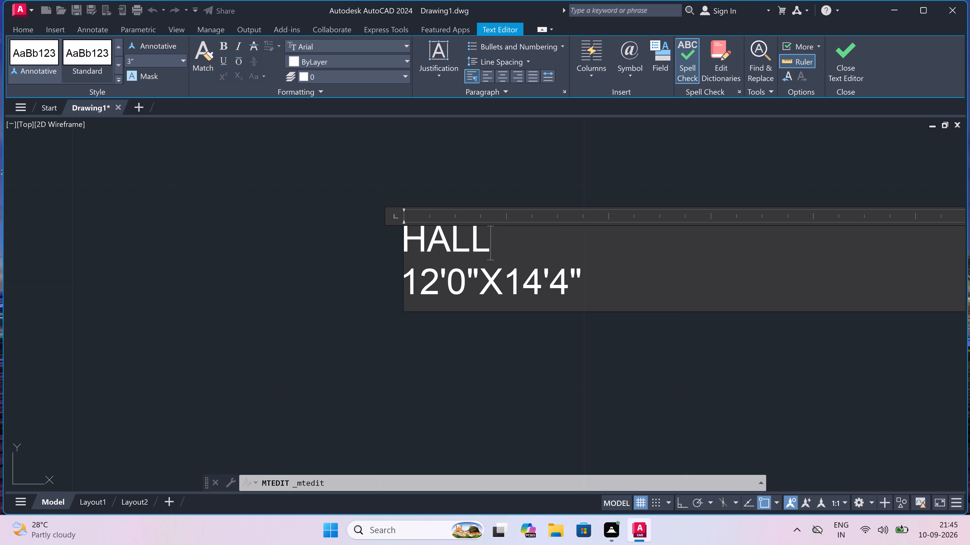
{"action": "key", "text": "BackSpace"}
{"action": "key", "text": "BackSpace"}
{"action": "key", "text": "BackSpace"}
{"action": "key", "text": "BackSpace"}
{"action": "type", "text": "LIVING"}
{"action": "key", "text": "space"}
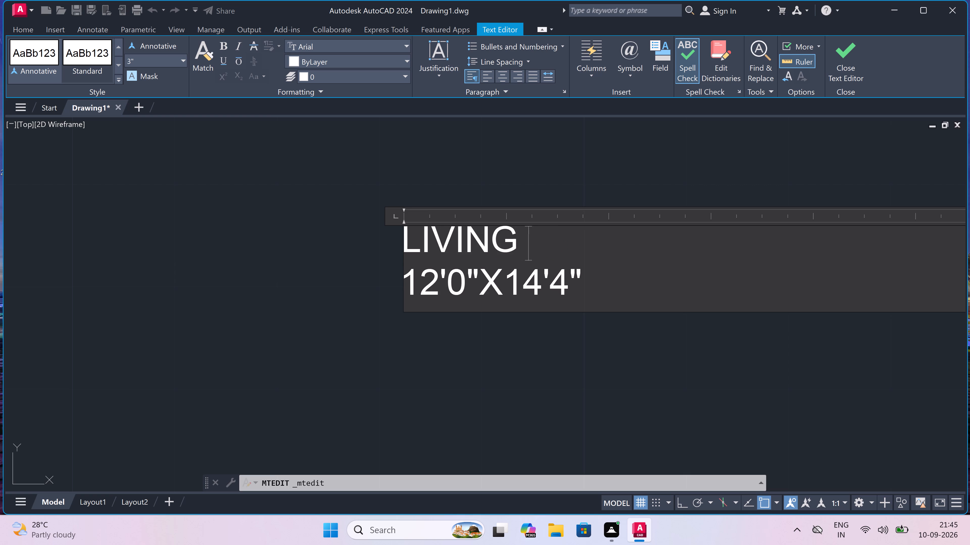
{"action": "type", "text": "HALL"}
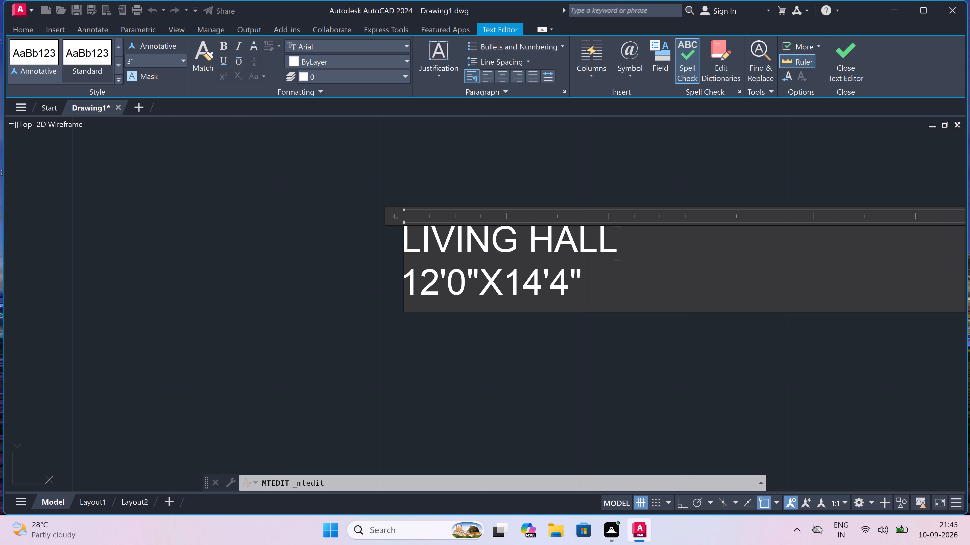
{"action": "left_click", "coordinate": [437, 343]}
Shorten the name in the DINING HALL label to DINING and finish the text edit.
{"action": "scroll", "coordinate": [439, 342], "scroll_direction": "down", "scroll_amount": 4}
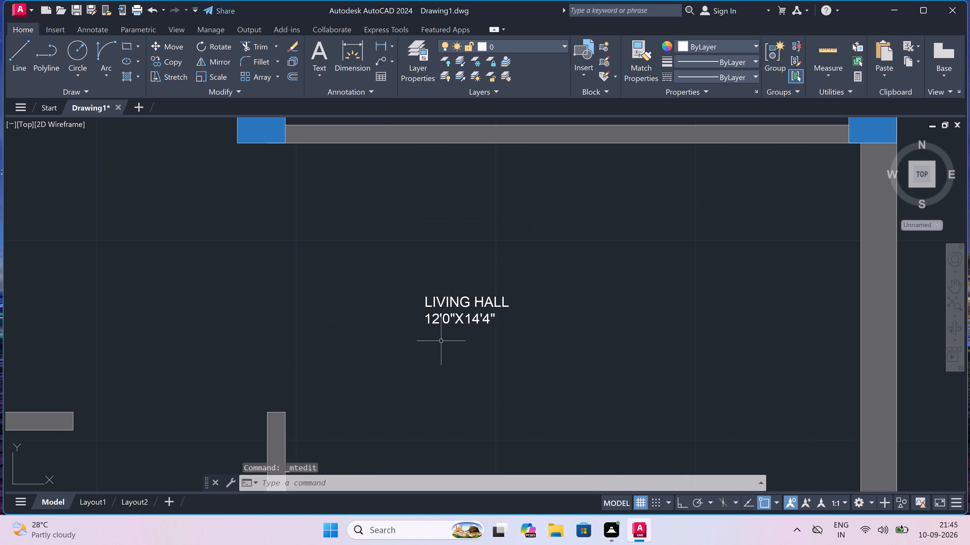
{"action": "scroll", "coordinate": [439, 341], "scroll_direction": "down", "scroll_amount": 4}
{"action": "scroll", "coordinate": [377, 255], "scroll_direction": "up", "scroll_amount": 3}
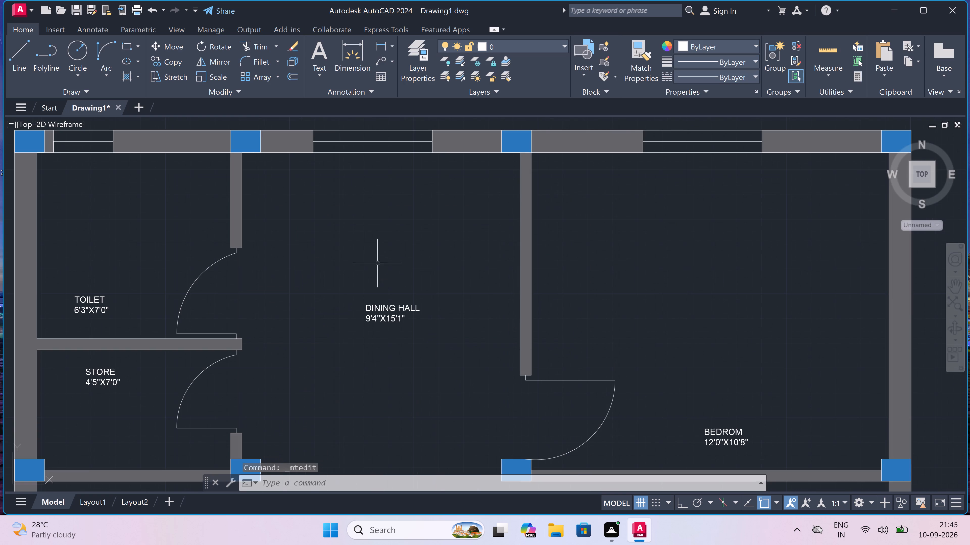
{"action": "scroll", "coordinate": [373, 303], "scroll_direction": "up", "scroll_amount": 3}
{"action": "triple_click", "coordinate": [376, 320]}
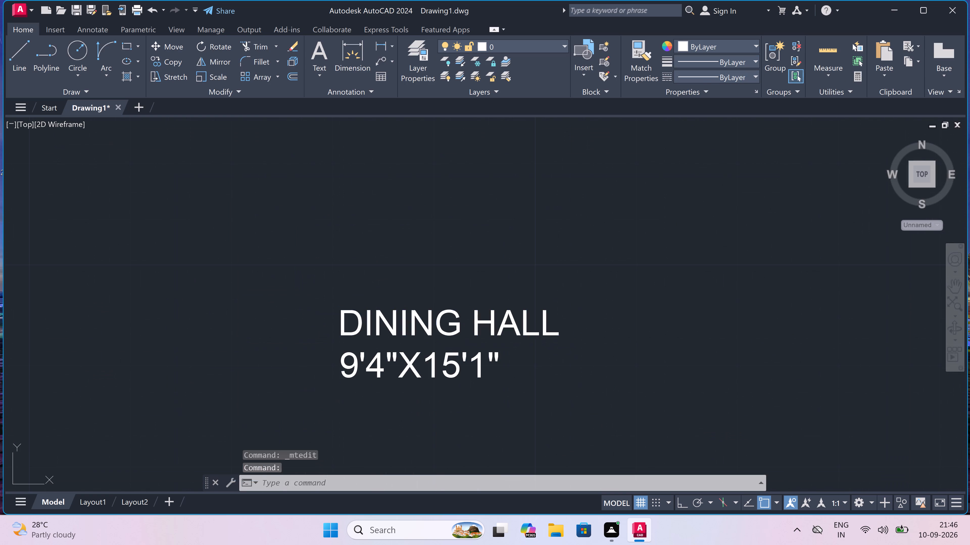
{"action": "left_click", "coordinate": [563, 326]}
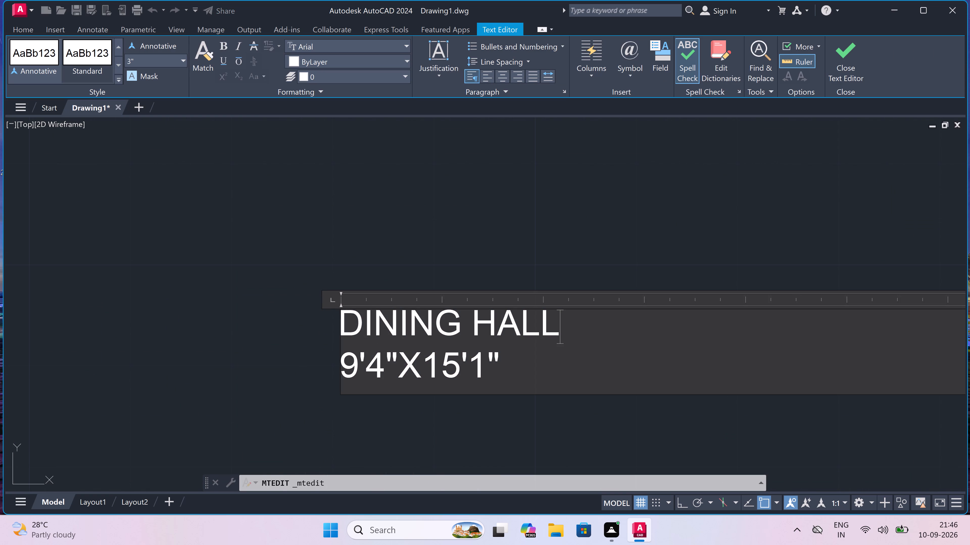
{"action": "key", "text": "BackSpace"}
{"action": "key", "text": "BackSpace"}
{"action": "key", "text": "BackSpace"}
{"action": "key", "text": "BackSpace"}
{"action": "left_click", "coordinate": [577, 268]}
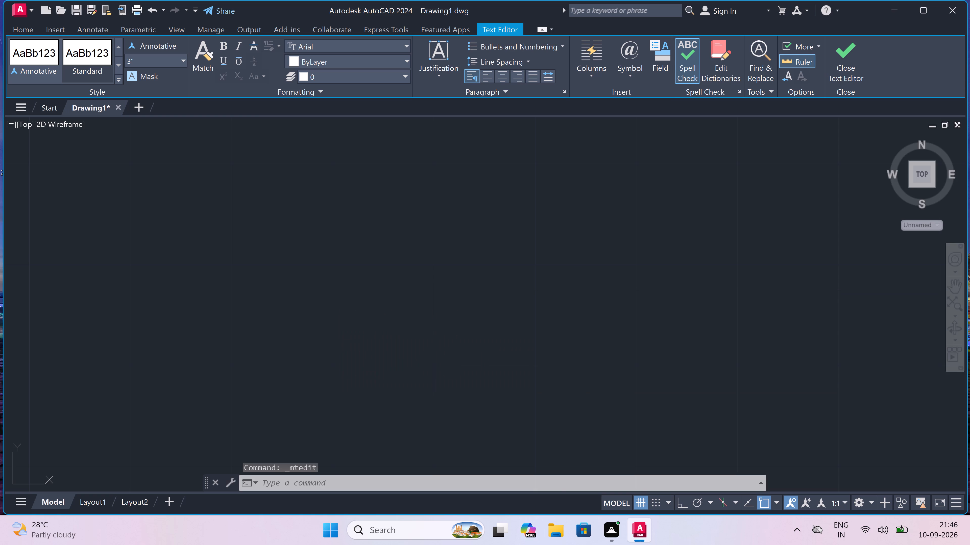
With ortho on, line a stepped counter in the room beside the staircase: about 8'0" from its left wall, up about 3'5", across to its right wall.
{"action": "scroll", "coordinate": [577, 268], "scroll_direction": "down", "scroll_amount": 9}
{"action": "scroll", "coordinate": [598, 318], "scroll_direction": "up", "scroll_amount": 3}
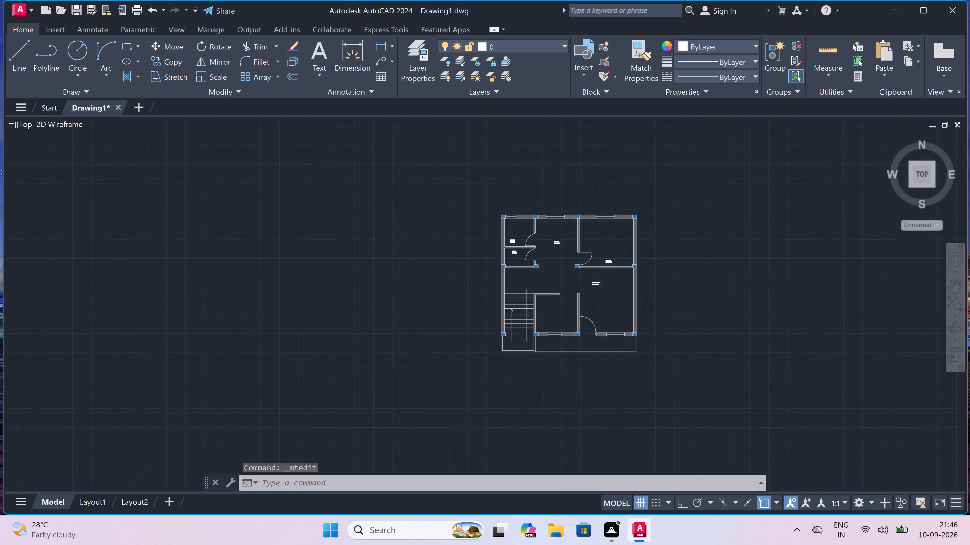
{"action": "scroll", "coordinate": [435, 324], "scroll_direction": "up", "scroll_amount": 2}
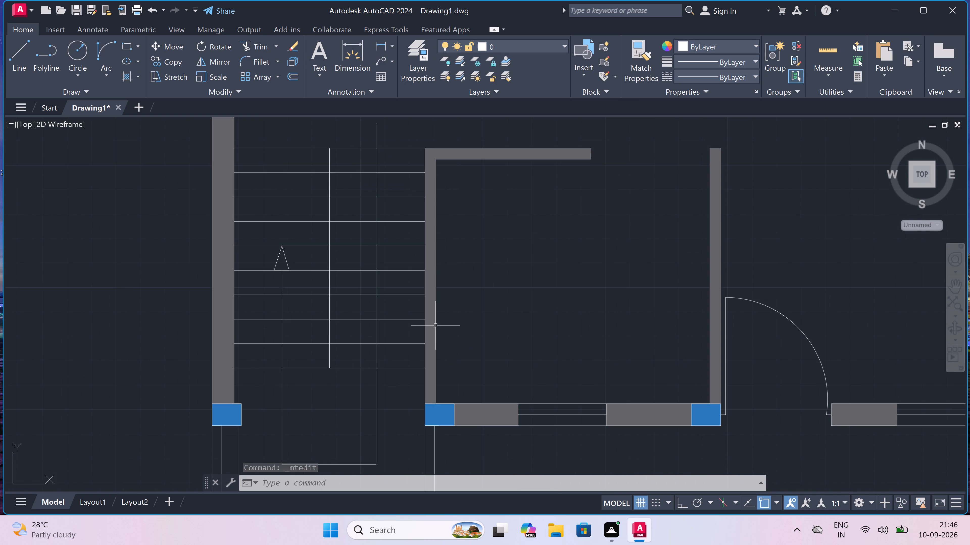
{"action": "type", "text": "L"}
{"action": "key", "text": "space"}
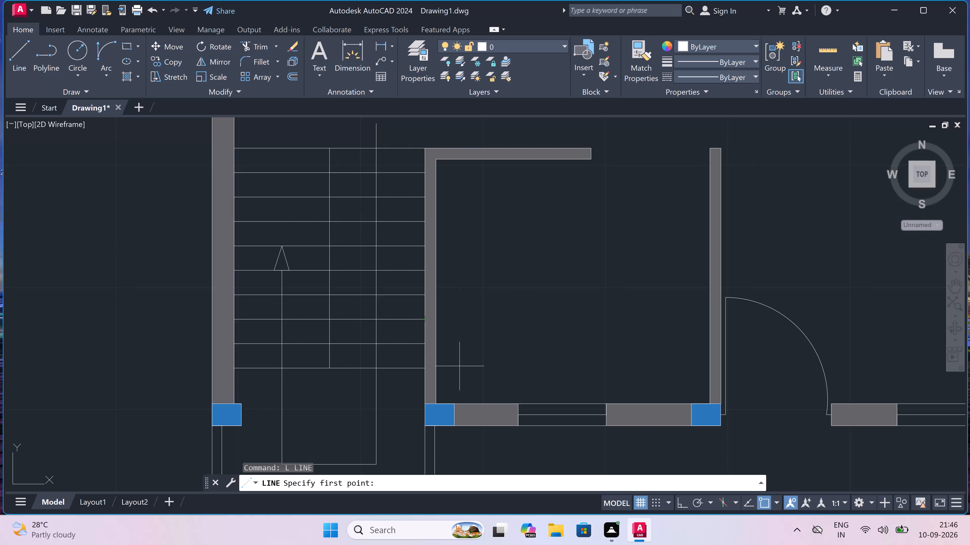
{"action": "left_click", "coordinate": [435, 364]}
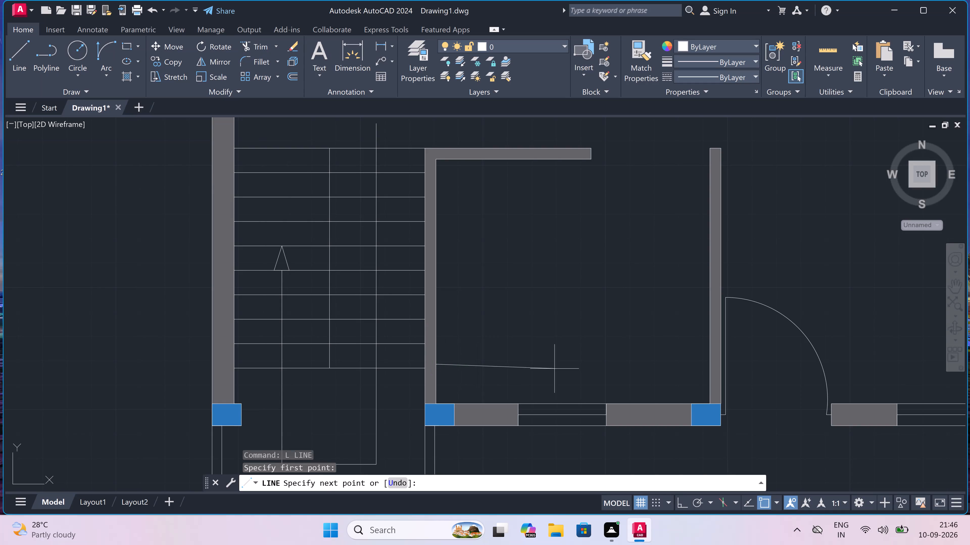
{"action": "key", "text": "F8"}
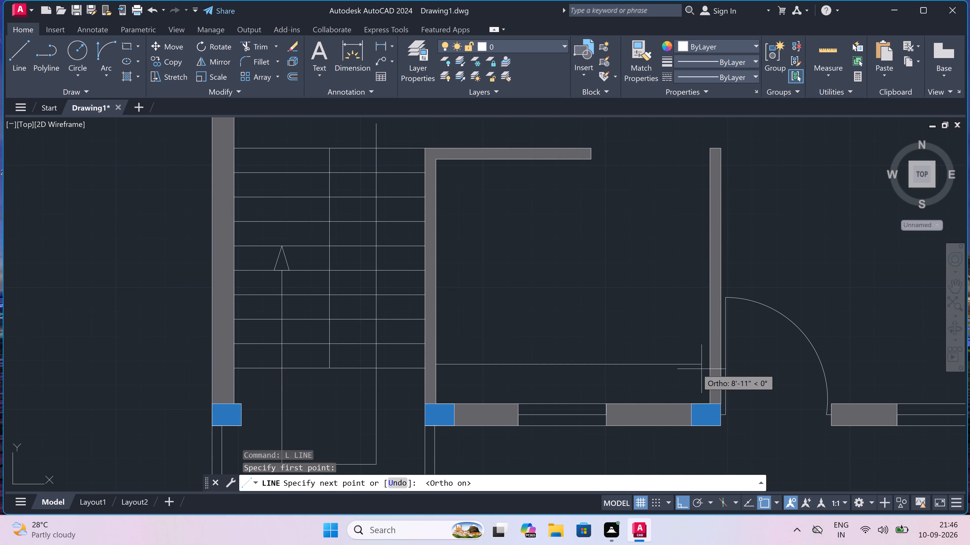
{"action": "left_click", "coordinate": [653, 365]}
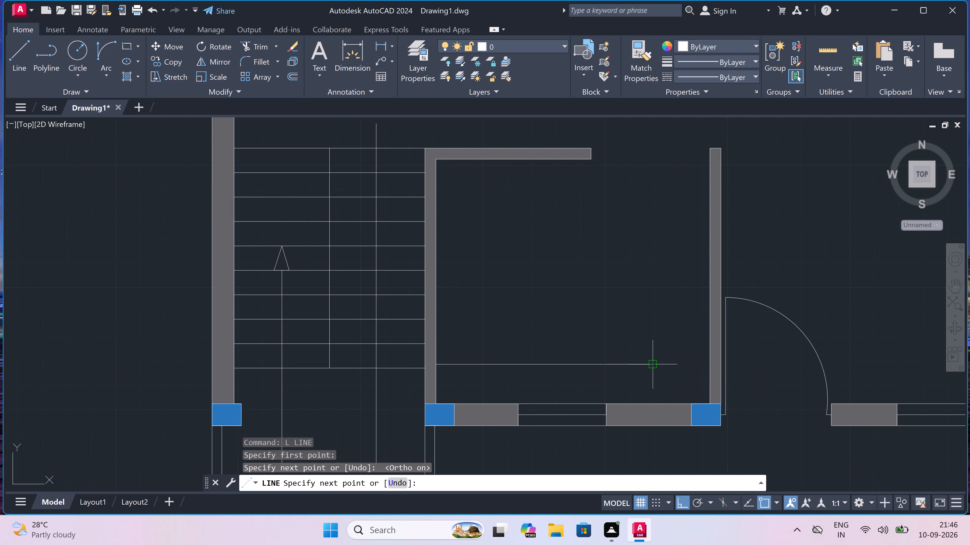
{"action": "key", "text": "ctrl+z"}
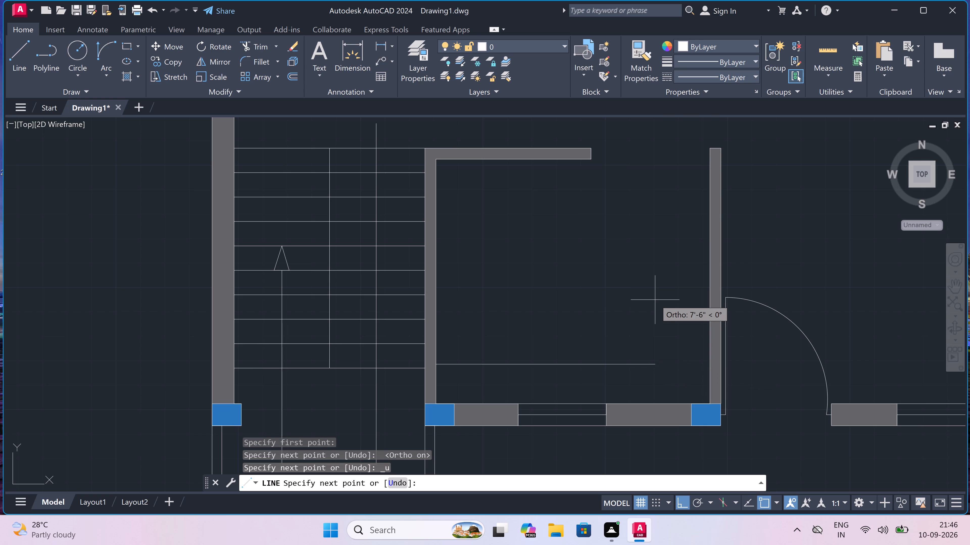
{"action": "left_click", "coordinate": [670, 363]}
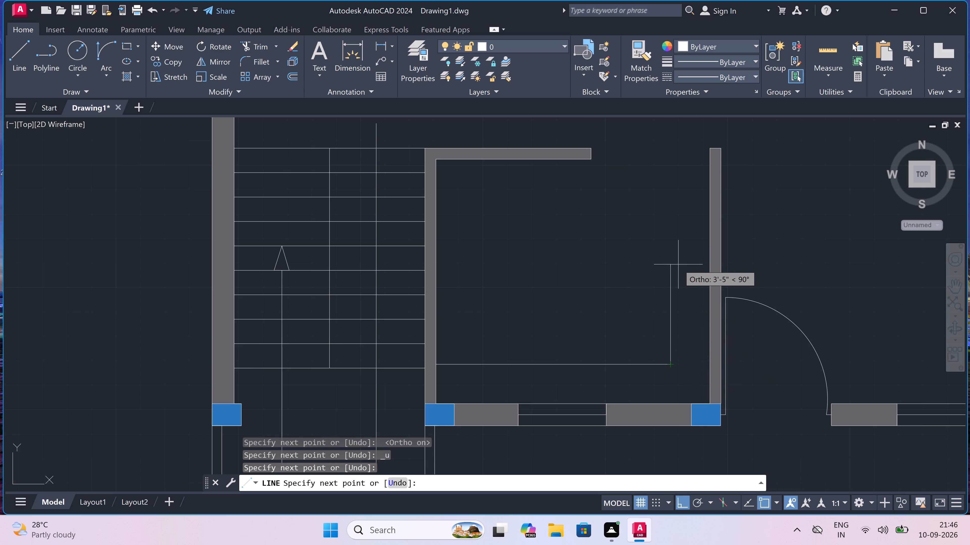
{"action": "left_click", "coordinate": [677, 264]}
{"action": "left_click", "coordinate": [710, 263]}
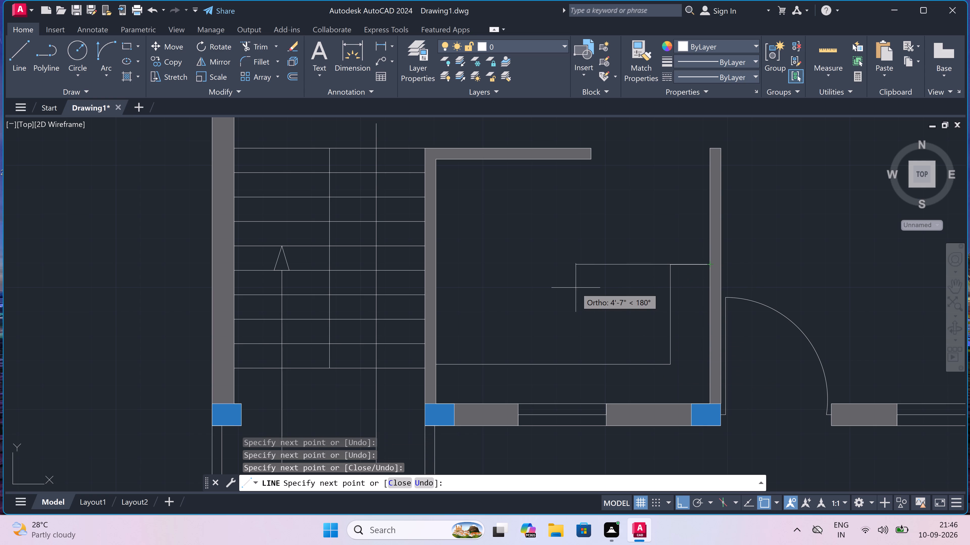
{"action": "key", "text": "Escape"}
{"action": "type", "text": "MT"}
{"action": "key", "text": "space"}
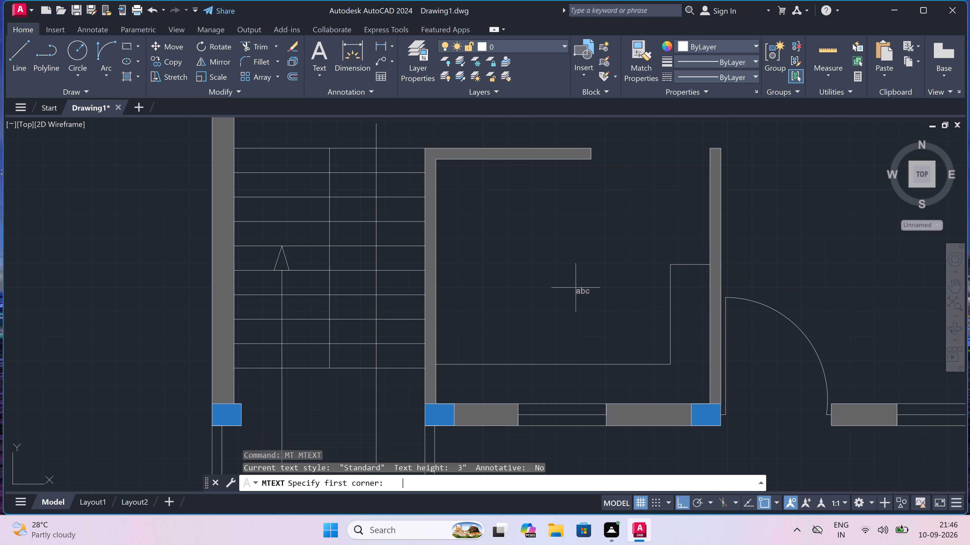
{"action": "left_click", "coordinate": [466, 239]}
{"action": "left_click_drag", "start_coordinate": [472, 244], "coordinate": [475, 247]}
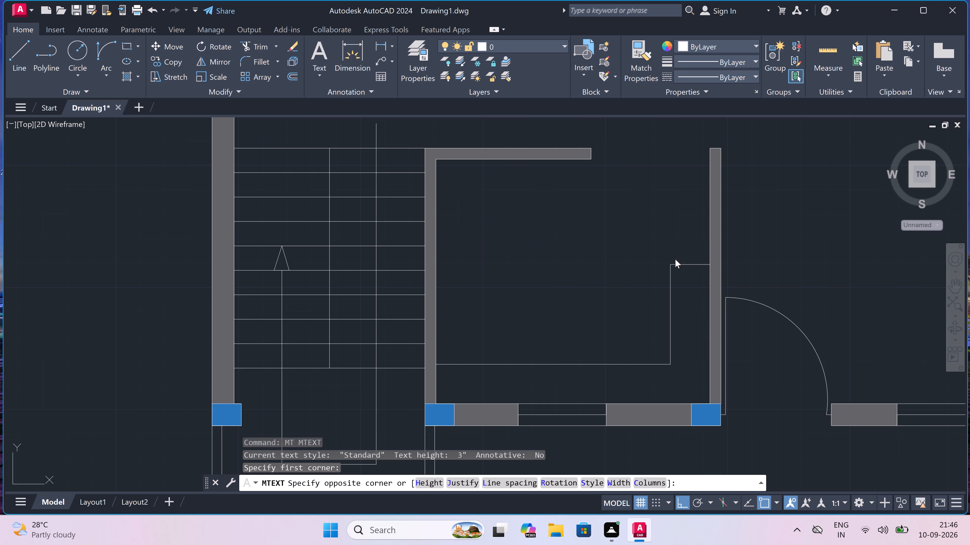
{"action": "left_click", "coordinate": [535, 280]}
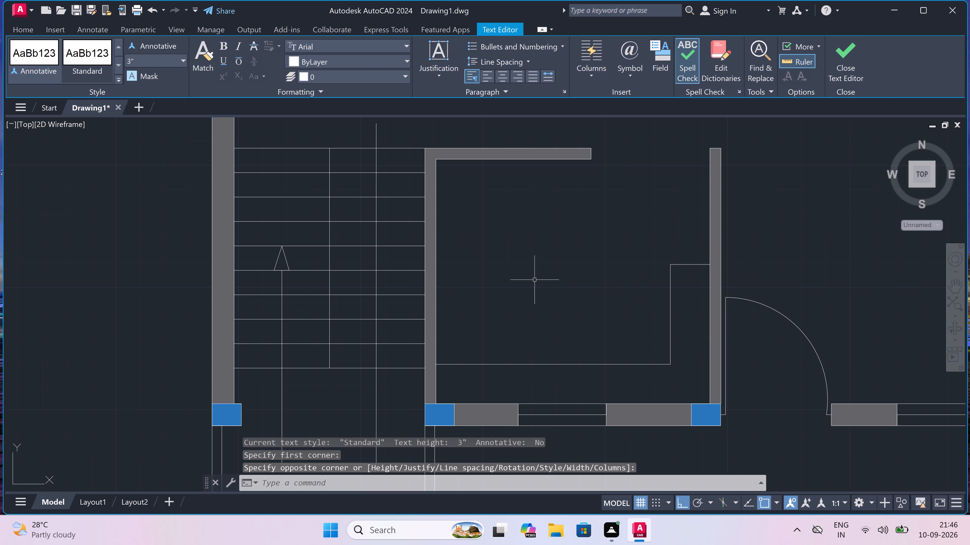
Add a two-line multiline text label reading KITCHEN and 7'1"X9'4" inside the room with the stepped counter.
{"action": "key", "text": "m"}
{"action": "key", "text": "t"}
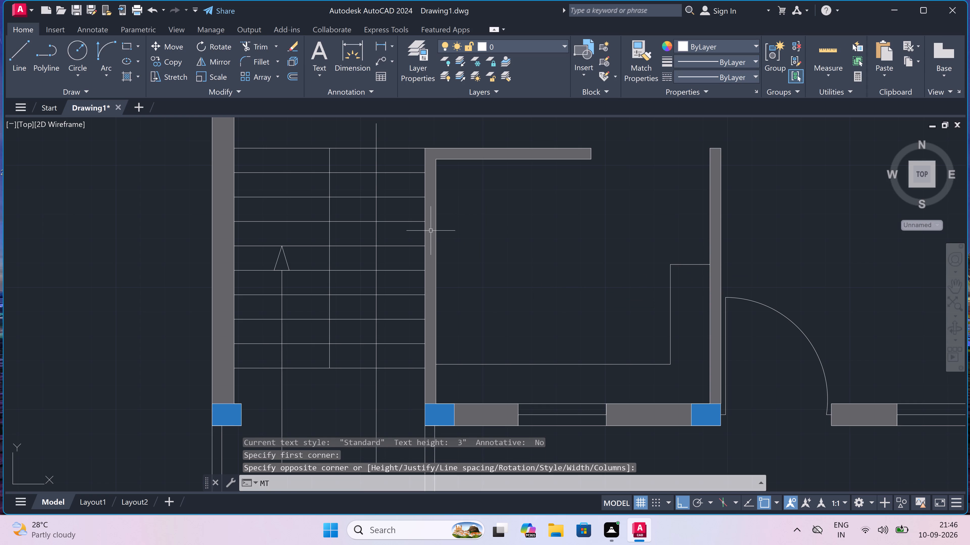
{"action": "key", "text": "space"}
{"action": "left_click_drag", "start_coordinate": [458, 233], "coordinate": [488, 241]}
{"action": "left_click", "coordinate": [693, 248]}
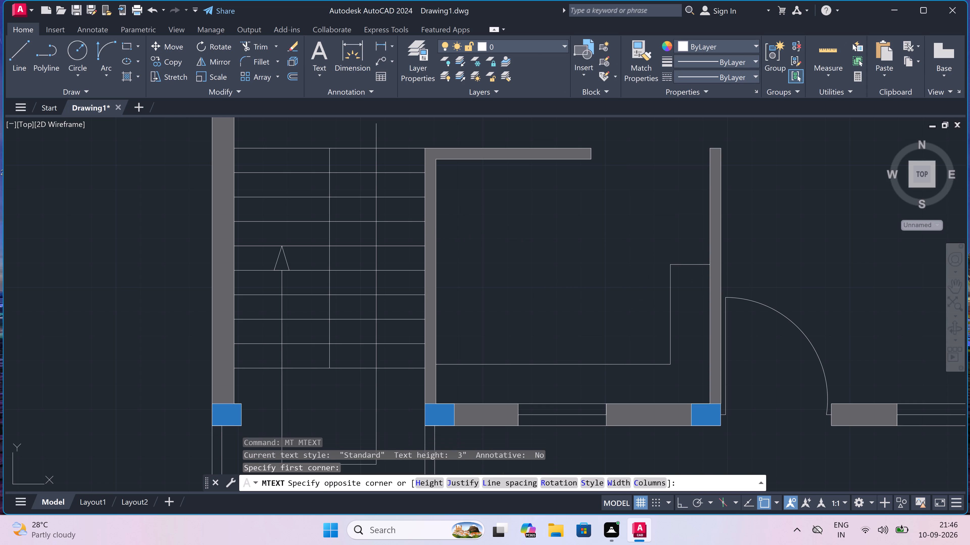
{"action": "type", "text": "KITCHEN"}
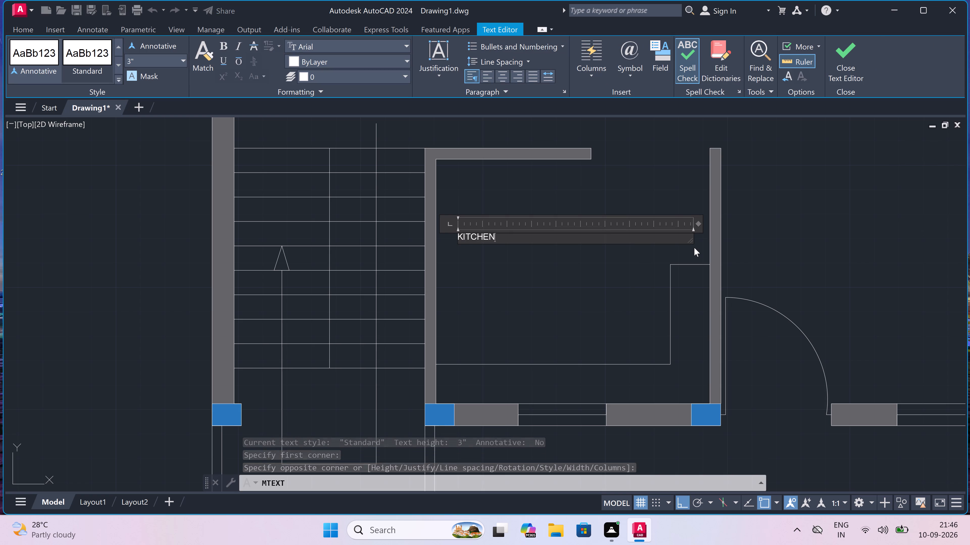
{"action": "key", "text": "Return"}
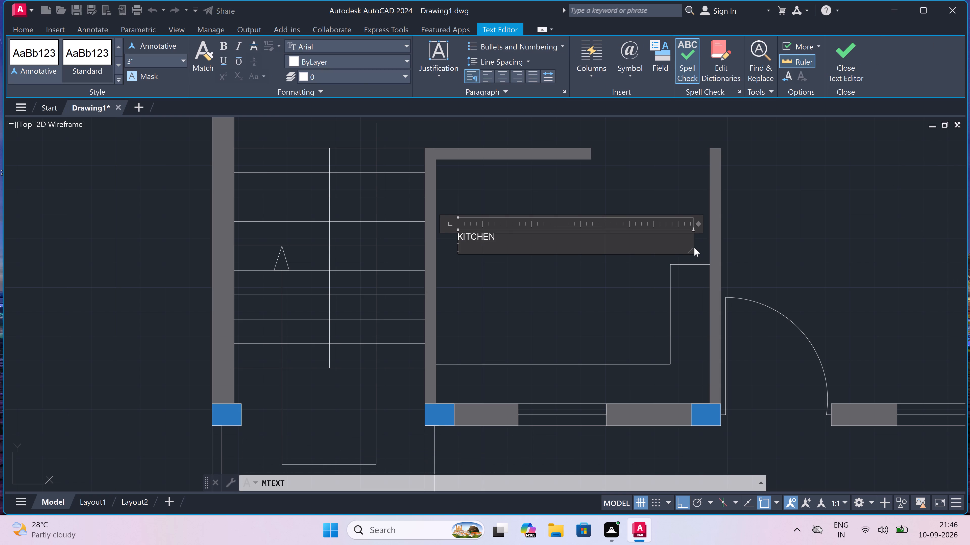
{"action": "type", "text": "7'"}
{"action": "type", "text": "1\""}
{"action": "key", "text": "x"}
{"action": "type", "text": "9'"}
{"action": "type", "text": "4\""}
{"action": "left_click", "coordinate": [462, 315]}
Move the KITCHEN label horizontally away from the staircase-side wall, towards the middle of the kitchen.
{"action": "left_click", "coordinate": [462, 231]}
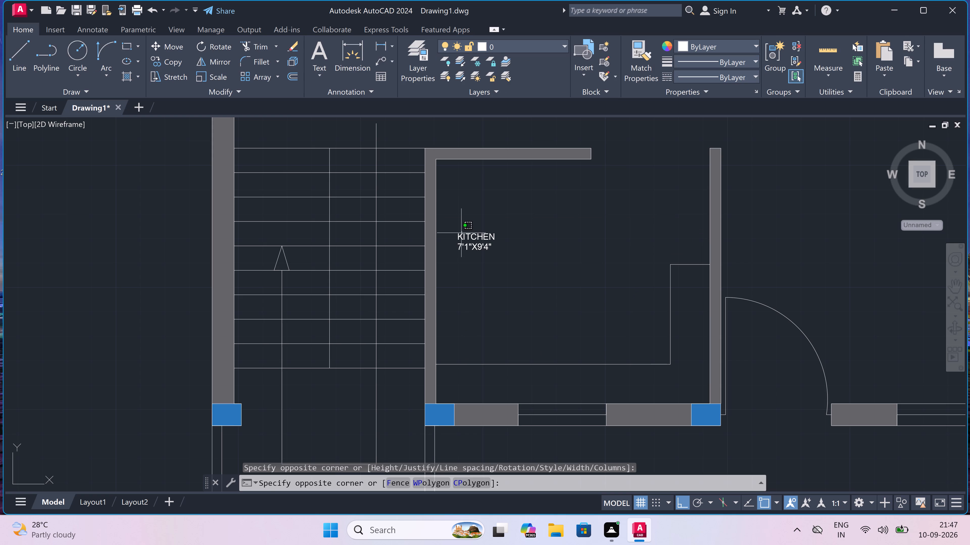
{"action": "left_click", "coordinate": [461, 247]}
{"action": "double_click", "coordinate": [457, 233]}
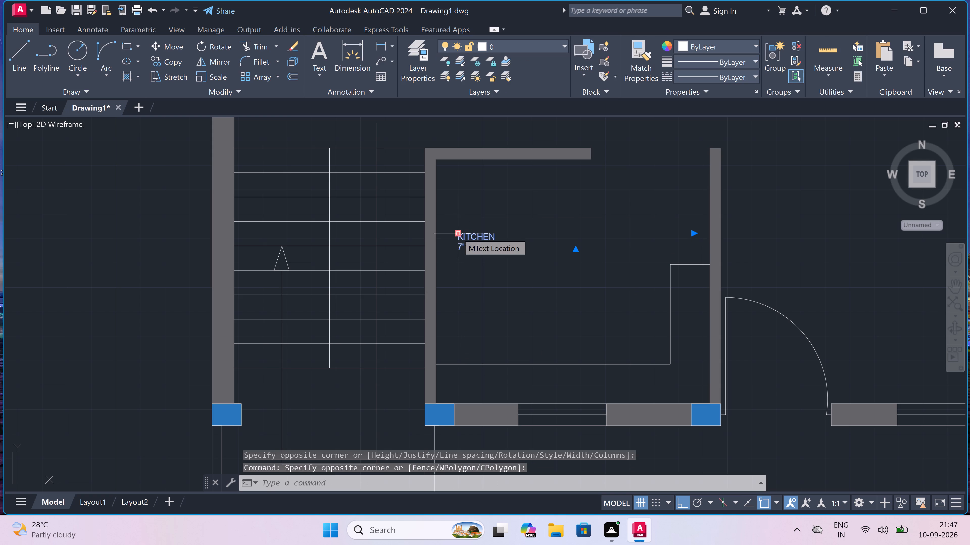
{"action": "left_click", "coordinate": [498, 230]}
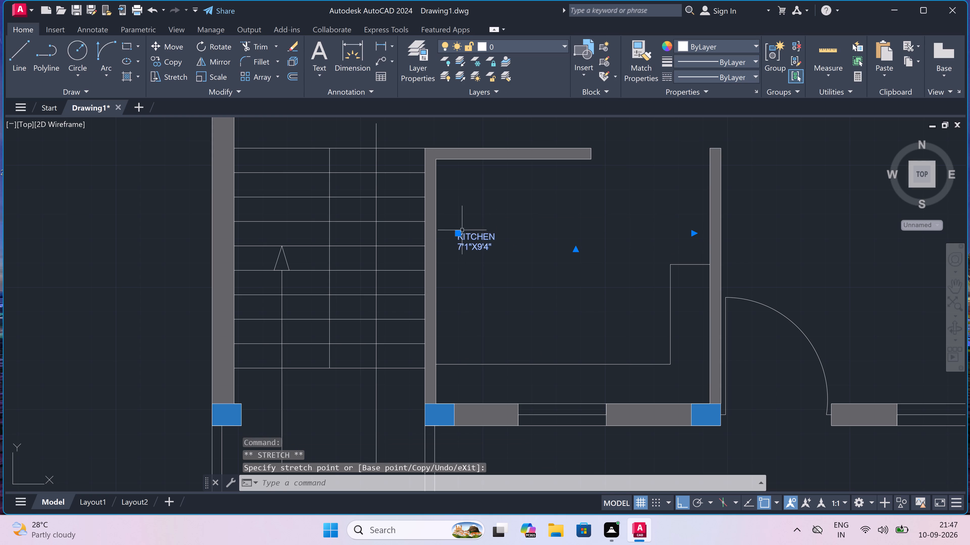
{"action": "scroll", "coordinate": [451, 231], "scroll_direction": "up", "scroll_amount": 2}
{"action": "left_click_drag", "start_coordinate": [470, 237], "coordinate": [473, 237]}
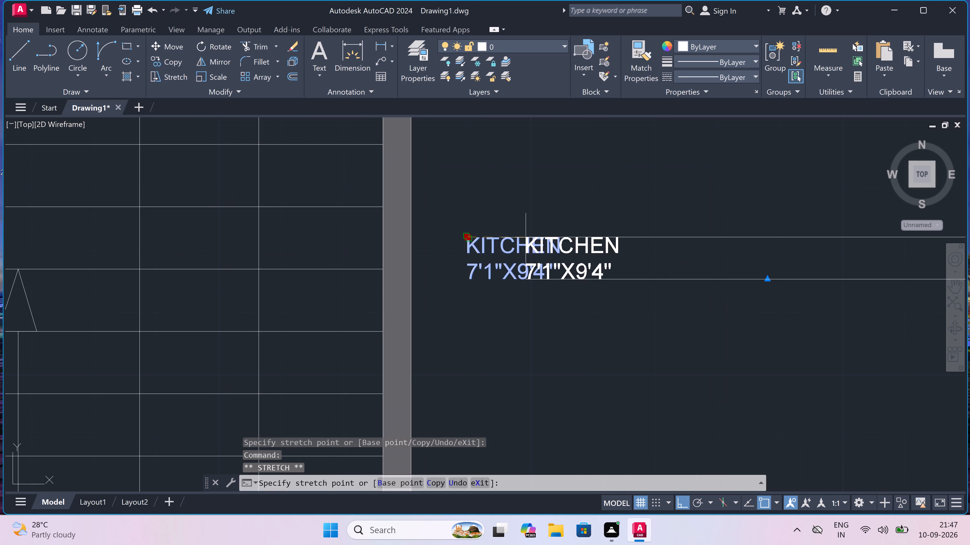
{"action": "left_click", "coordinate": [587, 232]}
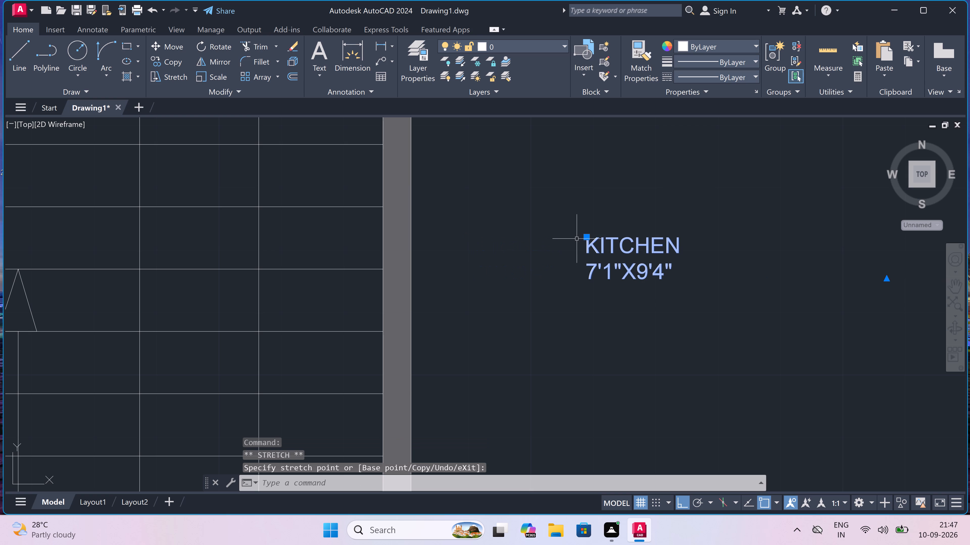
{"action": "key", "text": "Escape"}
Add a multiline text label reading BALCONY in the strip outside the kitchen and living hall's front wall.
{"action": "scroll", "coordinate": [552, 242], "scroll_direction": "down", "scroll_amount": 5}
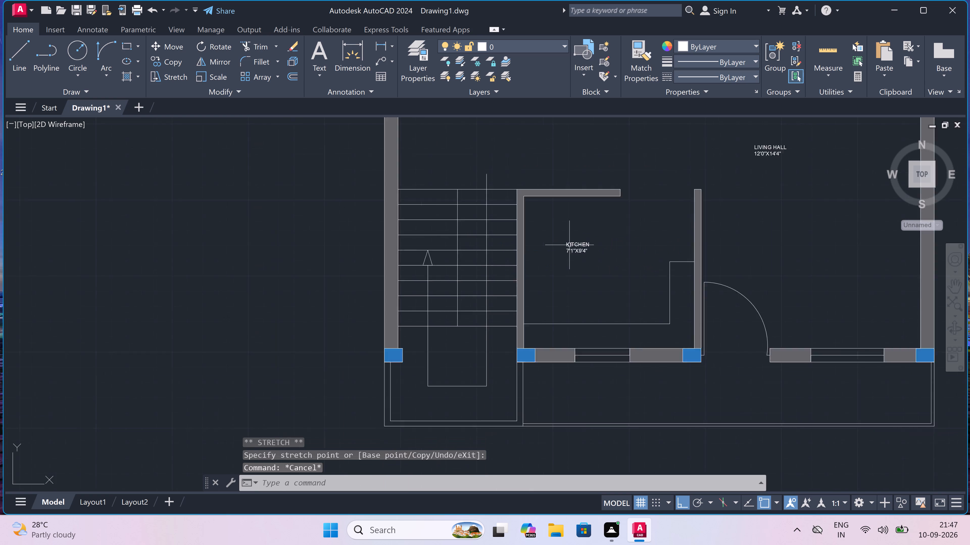
{"action": "scroll", "coordinate": [569, 245], "scroll_direction": "down", "scroll_amount": 1}
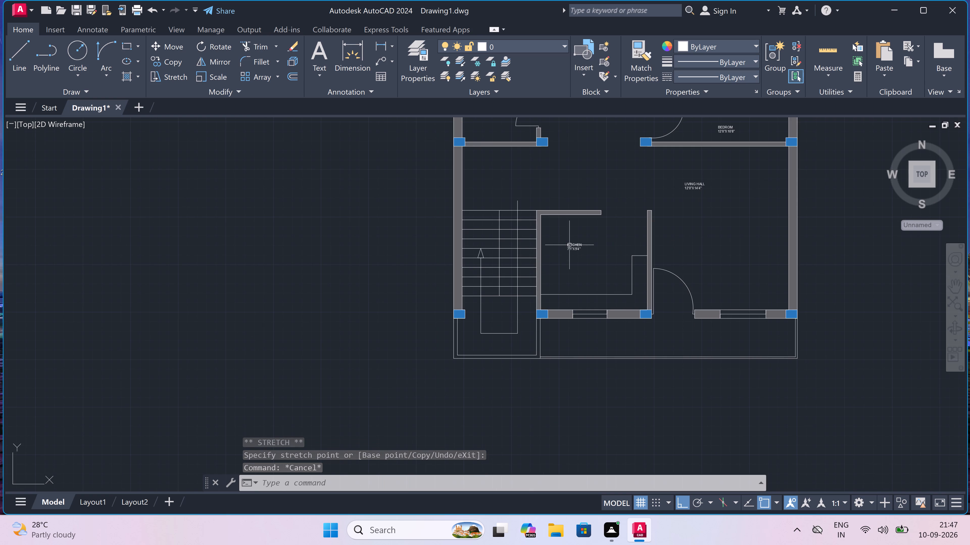
{"action": "scroll", "coordinate": [586, 282], "scroll_direction": "down", "scroll_amount": 2}
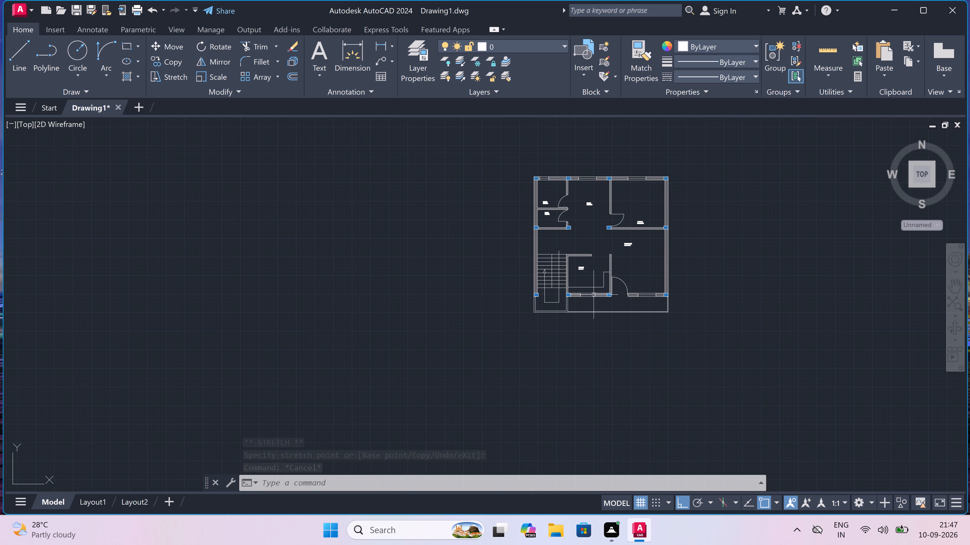
{"action": "scroll", "coordinate": [618, 299], "scroll_direction": "up", "scroll_amount": 3}
{"action": "type", "text": "MT"}
{"action": "key", "text": "space"}
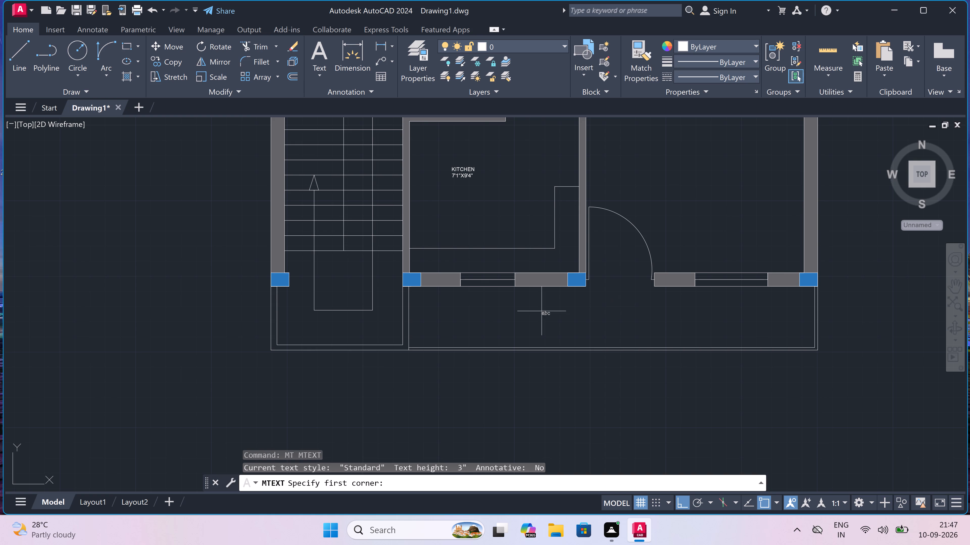
{"action": "left_click_drag", "start_coordinate": [533, 313], "coordinate": [555, 315]}
{"action": "left_click", "coordinate": [798, 318]}
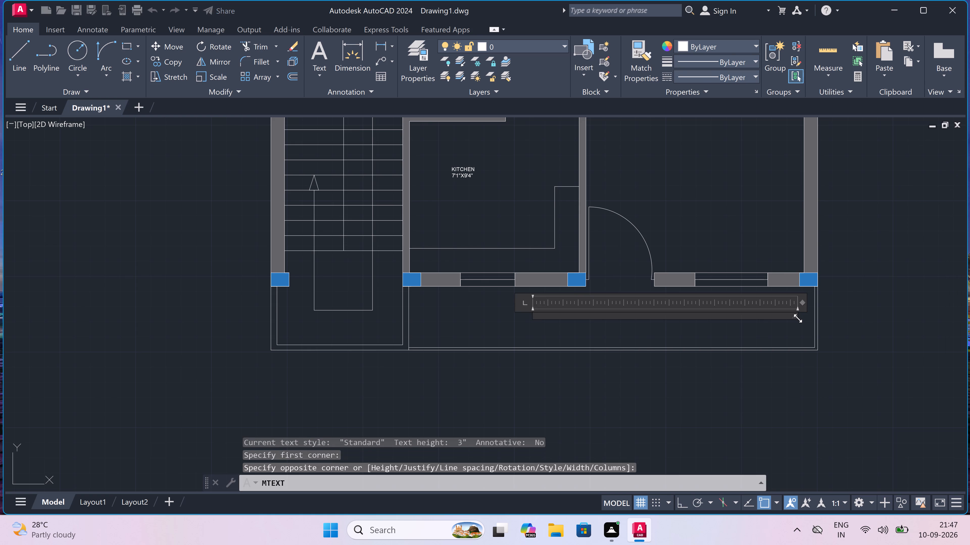
{"action": "type", "text": "BALCONY"}
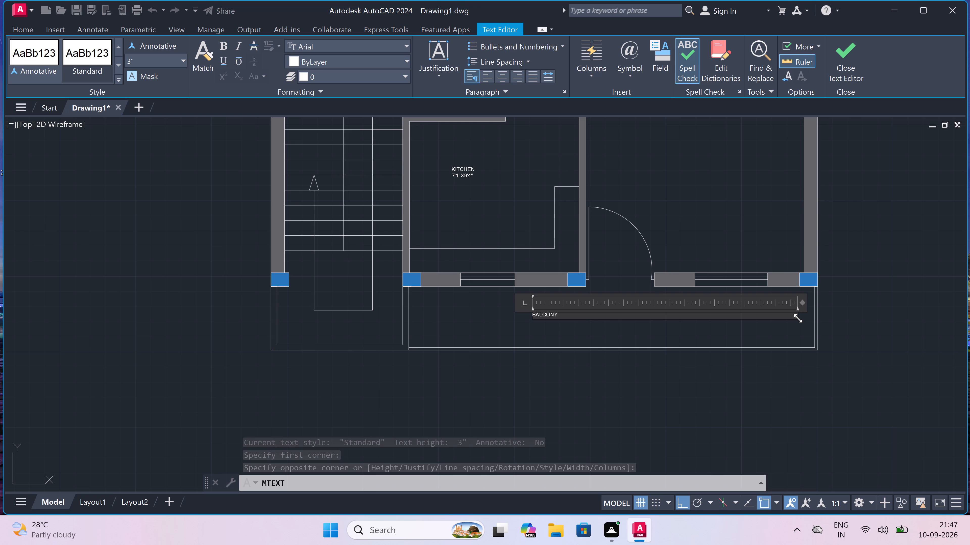
{"action": "left_click", "coordinate": [498, 329]}
With ortho off, move the BALCONY label to the right and slightly down, near the middle of the balcony strip.
{"action": "left_click", "coordinate": [535, 318]}
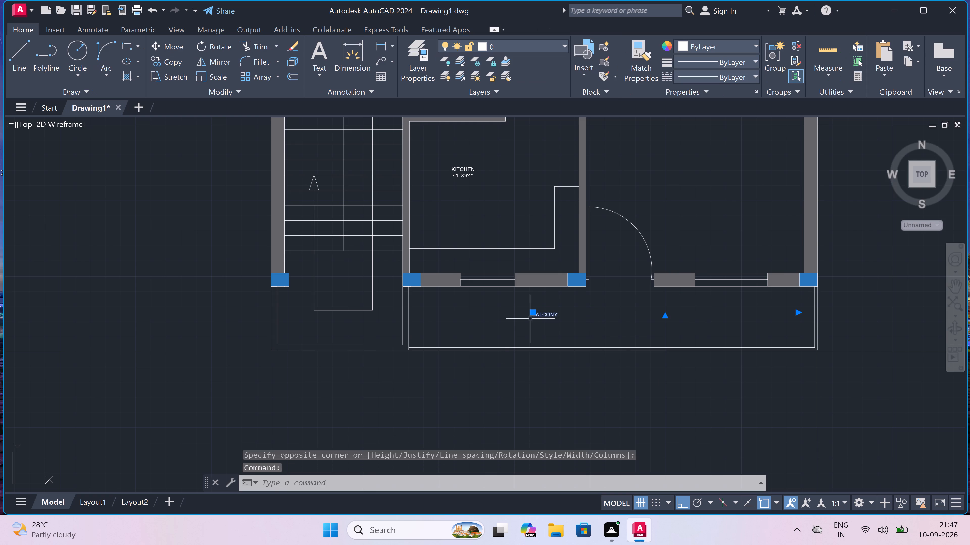
{"action": "left_click", "coordinate": [531, 313]}
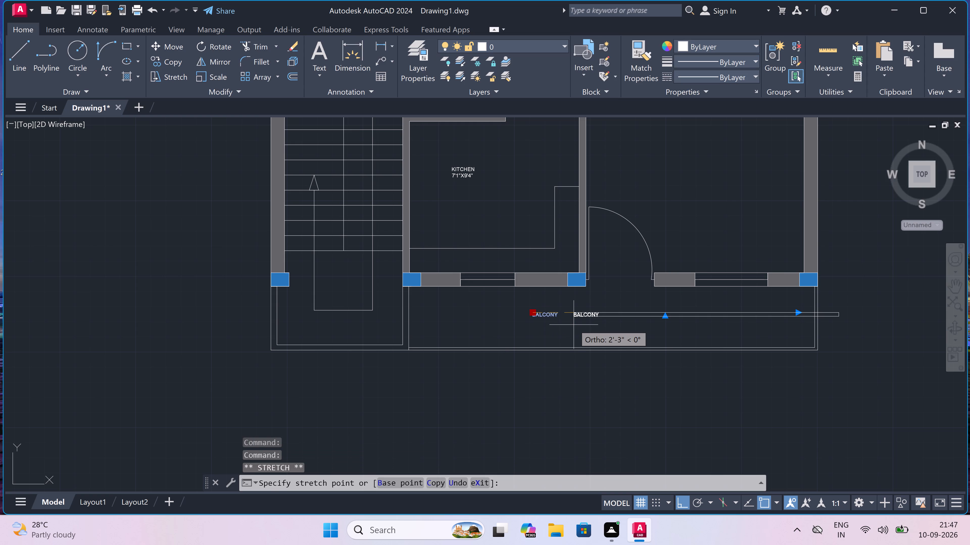
{"action": "key", "text": "F8"}
{"action": "double_click", "coordinate": [577, 323]}
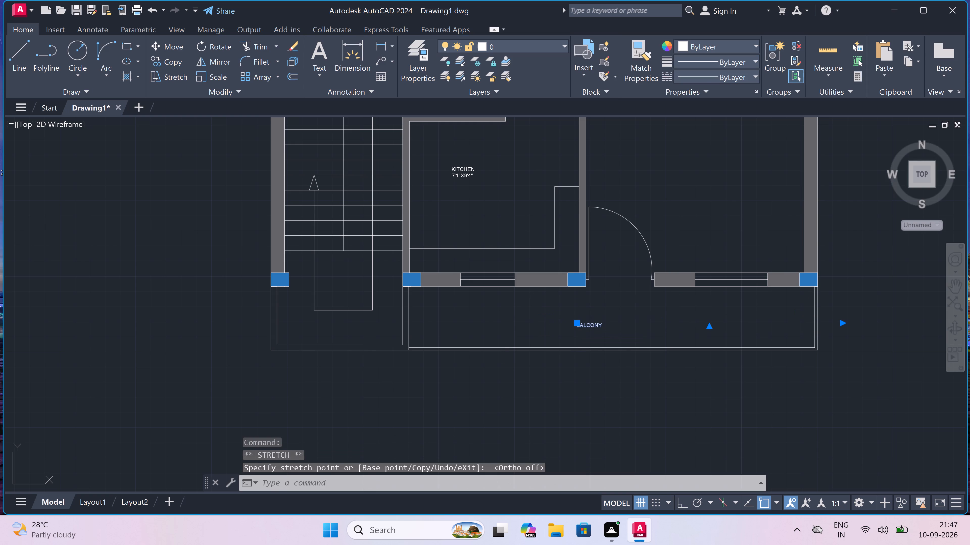
{"action": "key", "text": "Escape"}
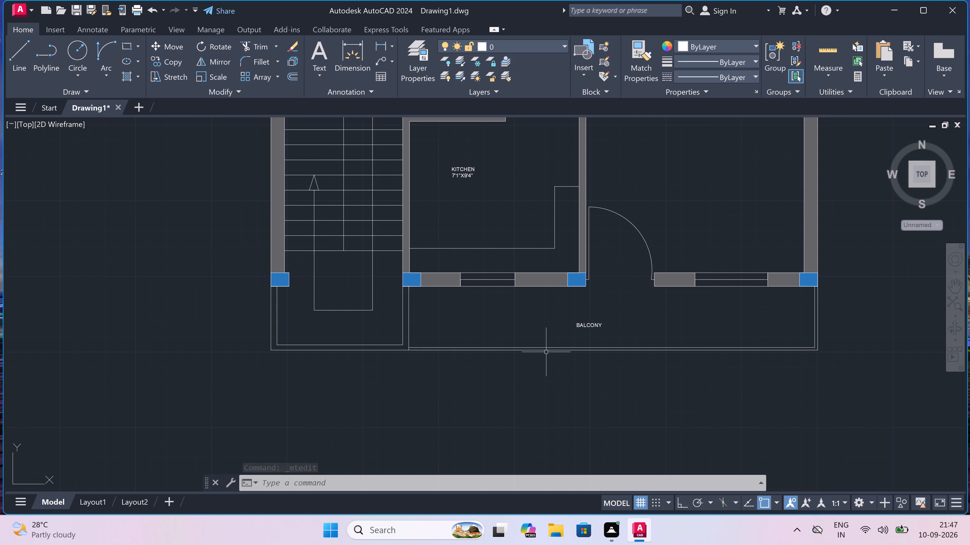
Set the text height of the TOILET and STORE labels to 5" and clear the selection.
{"action": "scroll", "coordinate": [546, 352], "scroll_direction": "down", "scroll_amount": 1}
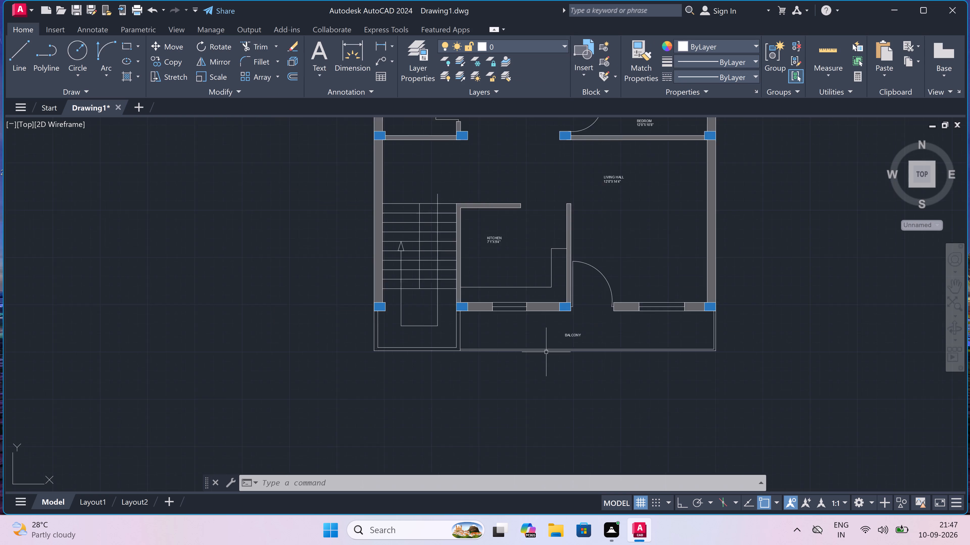
{"action": "scroll", "coordinate": [546, 352], "scroll_direction": "down", "scroll_amount": 1}
{"action": "scroll", "coordinate": [432, 288], "scroll_direction": "down", "scroll_amount": 1}
{"action": "scroll", "coordinate": [449, 206], "scroll_direction": "up", "scroll_amount": 2}
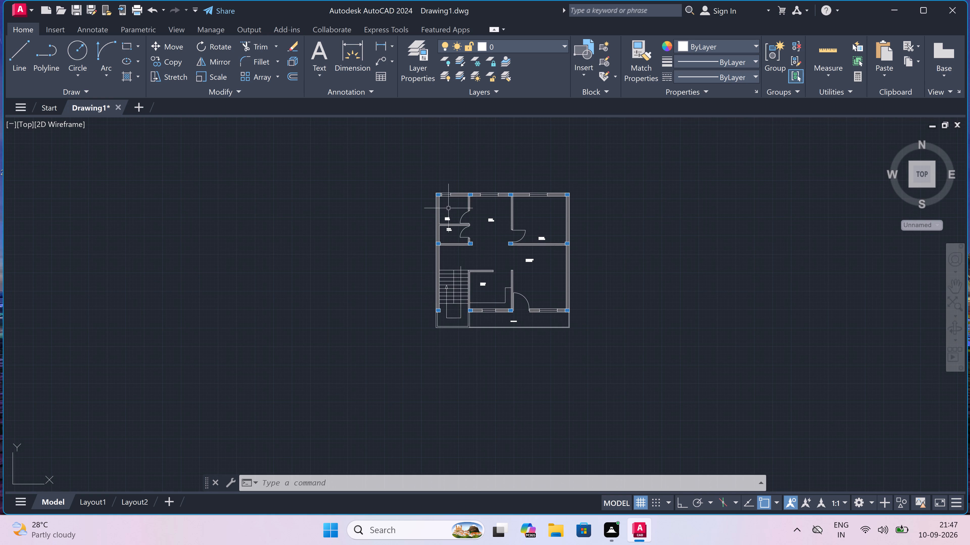
{"action": "scroll", "coordinate": [447, 235], "scroll_direction": "up", "scroll_amount": 1}
{"action": "left_click", "coordinate": [444, 242]}
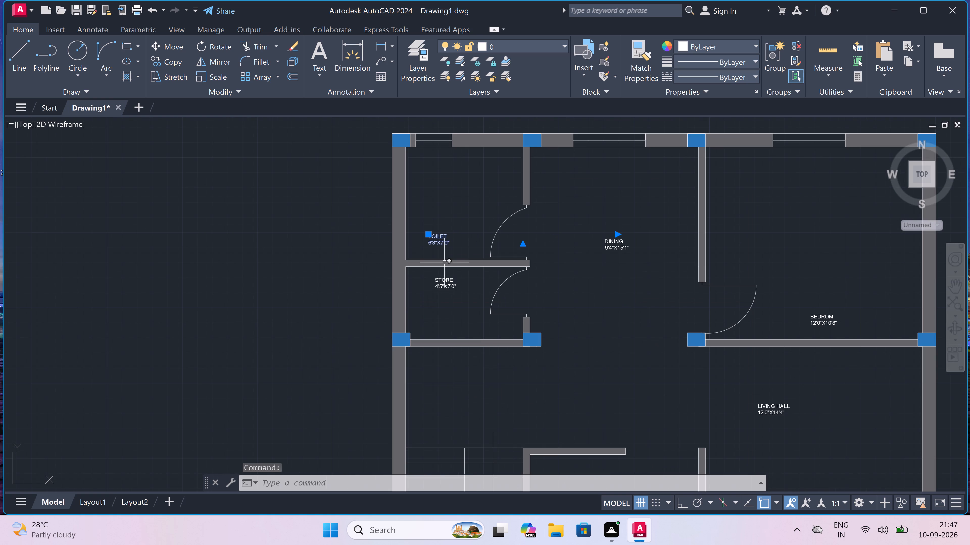
{"action": "left_click", "coordinate": [447, 286]}
{"action": "scroll", "coordinate": [648, 261], "scroll_direction": "down", "scroll_amount": 3}
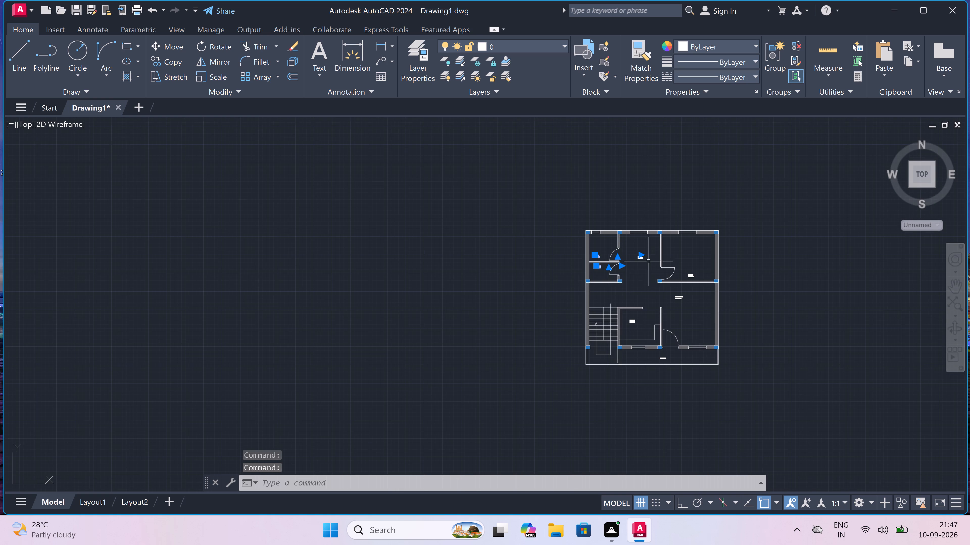
{"action": "scroll", "coordinate": [657, 326], "scroll_direction": "up", "scroll_amount": 2}
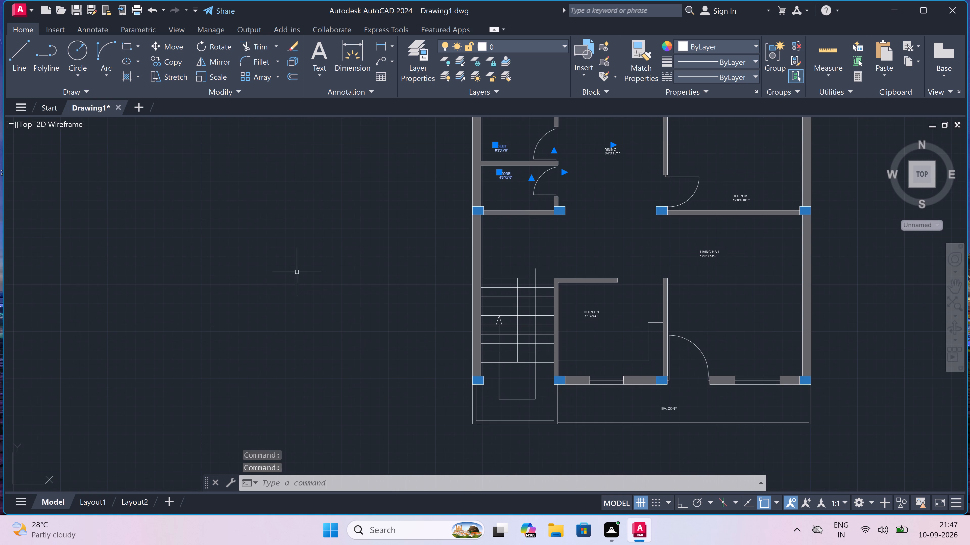
{"action": "right_click", "coordinate": [181, 152]}
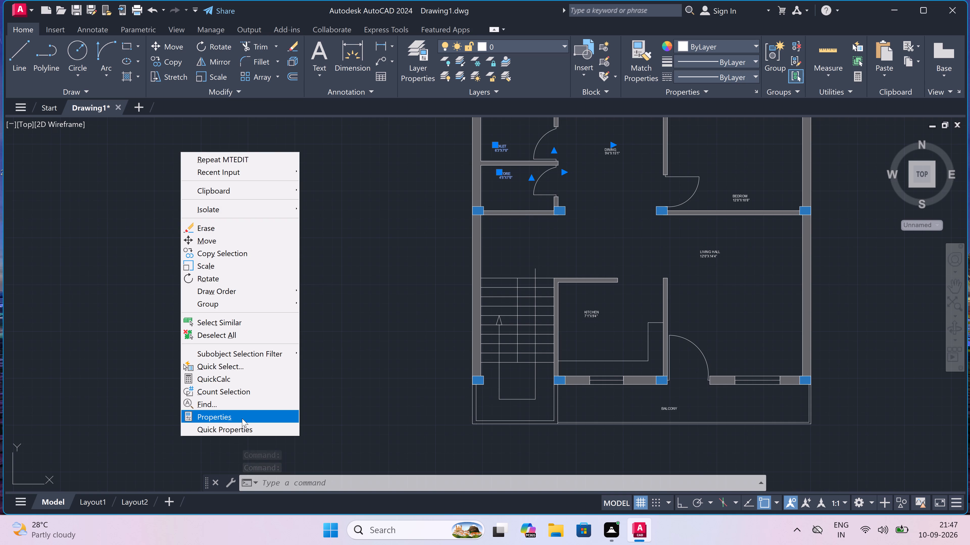
{"action": "left_click", "coordinate": [242, 418]}
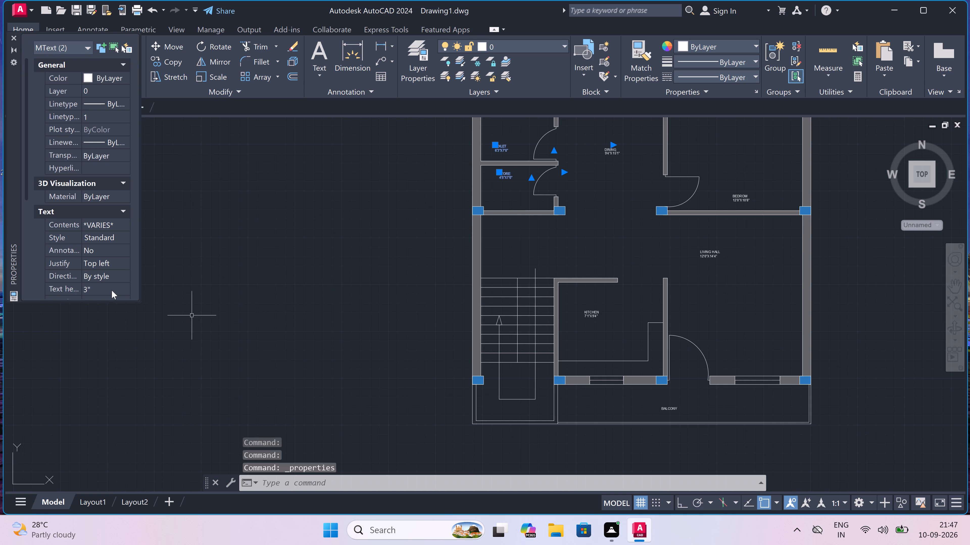
{"action": "left_click", "coordinate": [112, 289]}
{"action": "key", "text": "BackSpace"}
{"action": "key", "text": "BackSpace"}
{"action": "key", "text": "BackSpace"}
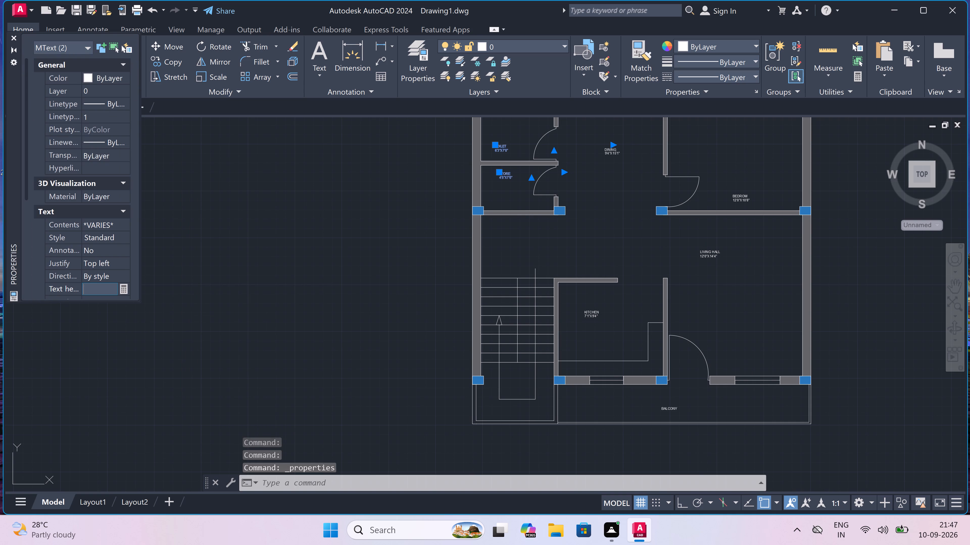
{"action": "type", "text": "5\""}
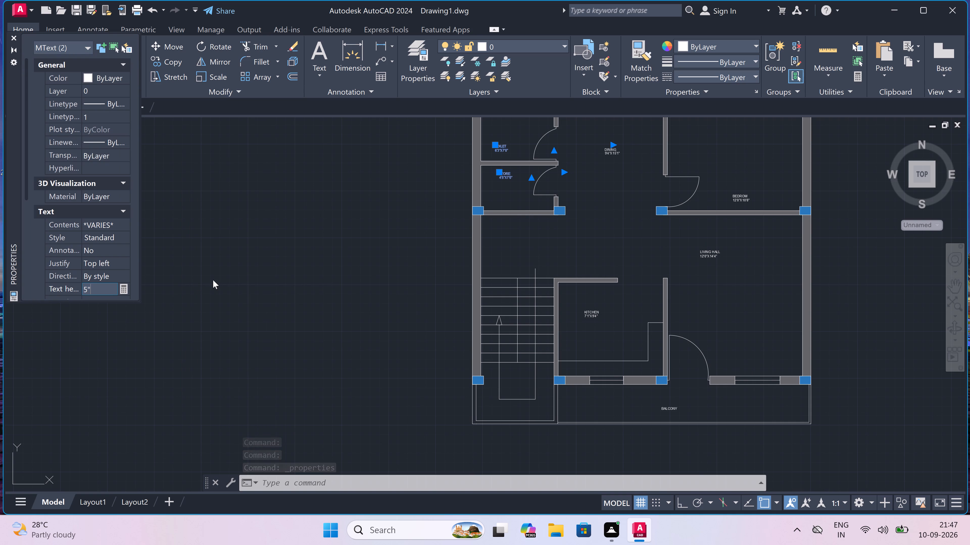
{"action": "left_click", "coordinate": [213, 280]}
{"action": "key", "text": "Escape"}
Set the text height of the DINING, BEDROM and BALCONY labels to 6" and clear the selection.
{"action": "scroll", "coordinate": [216, 279], "scroll_direction": "down", "scroll_amount": 2}
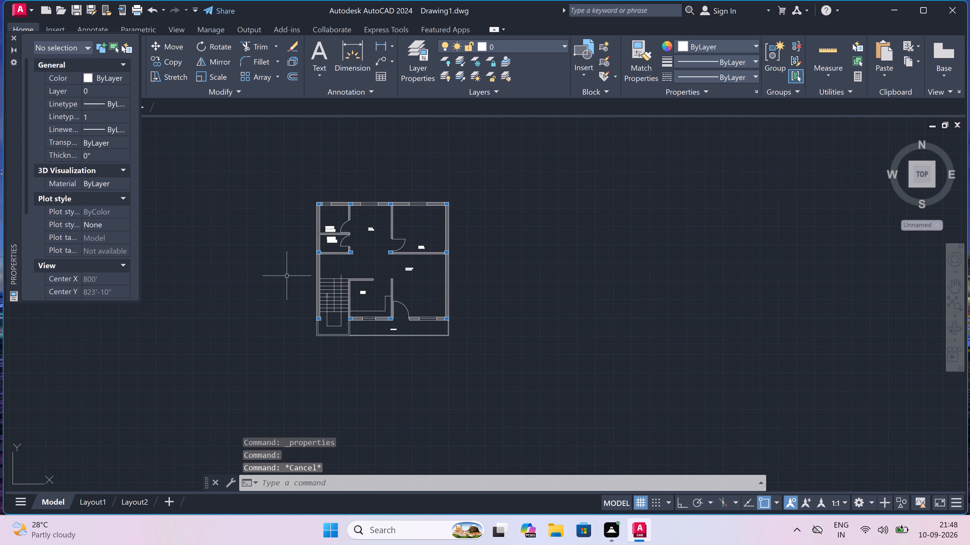
{"action": "scroll", "coordinate": [296, 262], "scroll_direction": "up", "scroll_amount": 1}
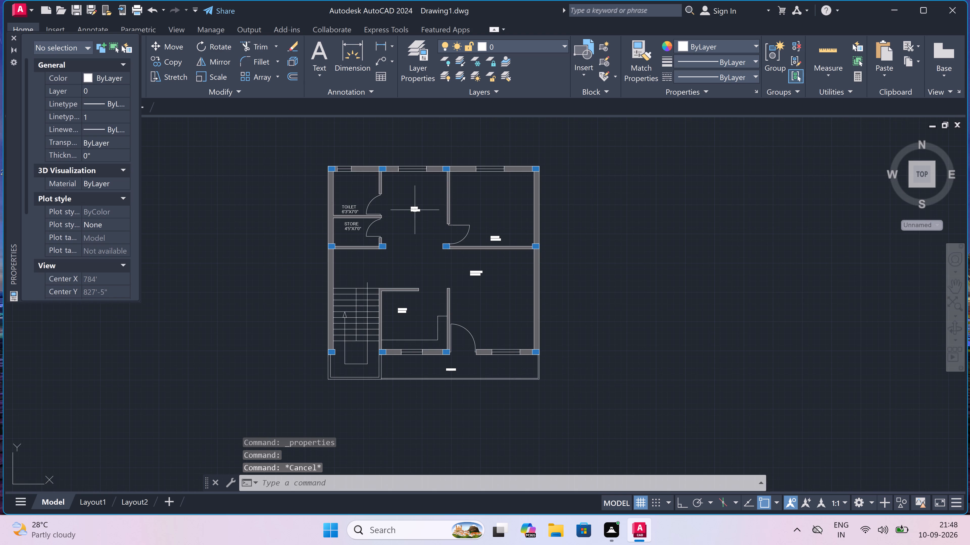
{"action": "left_click", "coordinate": [415, 210]}
{"action": "left_click", "coordinate": [493, 240]}
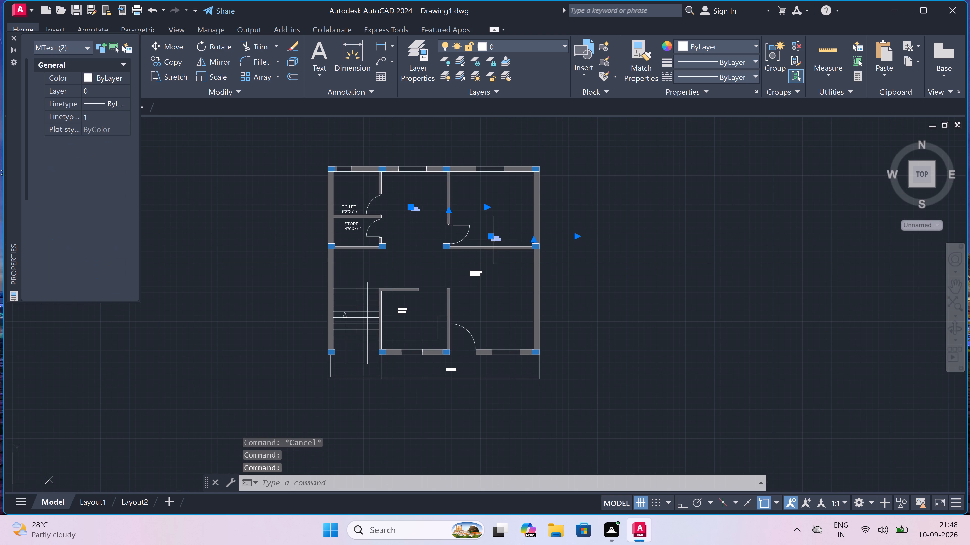
{"action": "left_click", "coordinate": [451, 370]}
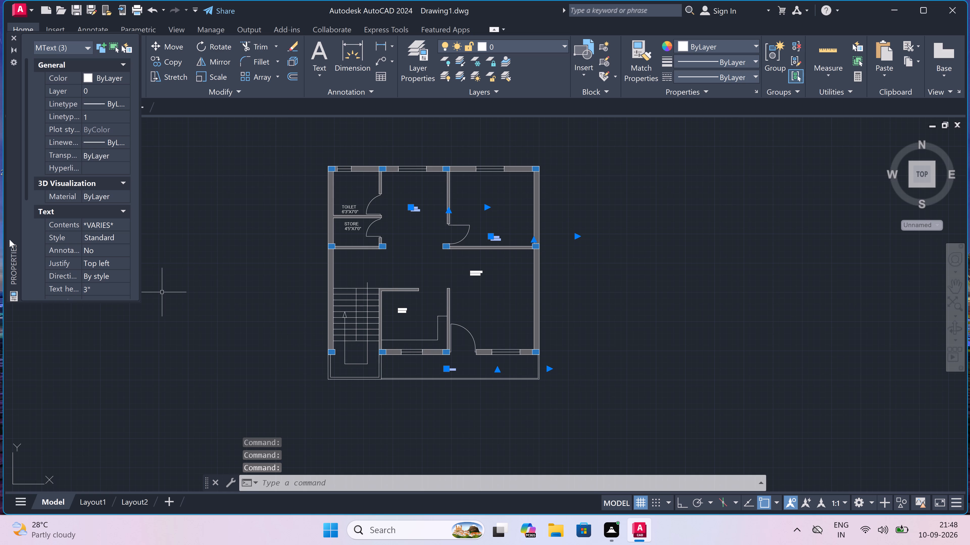
{"action": "left_click", "coordinate": [107, 289]}
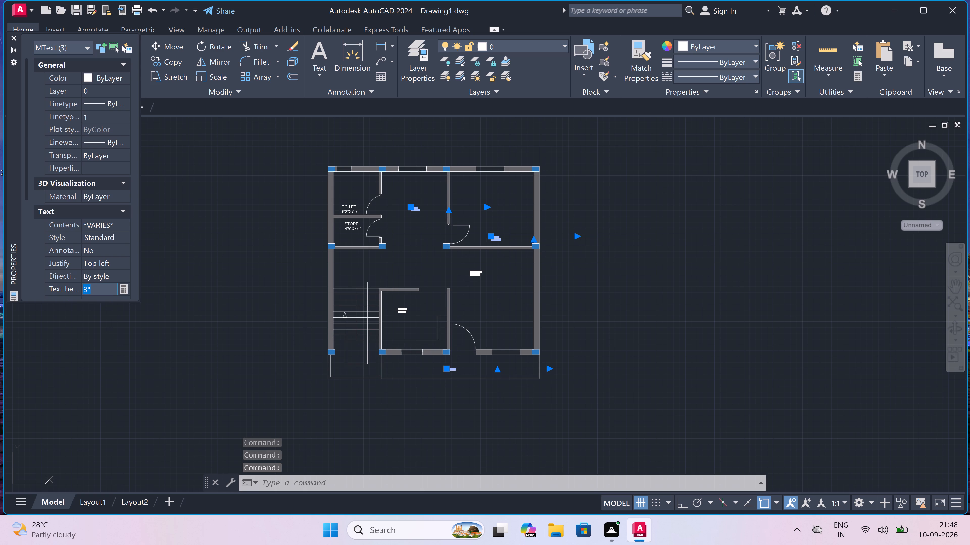
{"action": "key", "text": "BackSpace"}
{"action": "type", "text": "6\""}
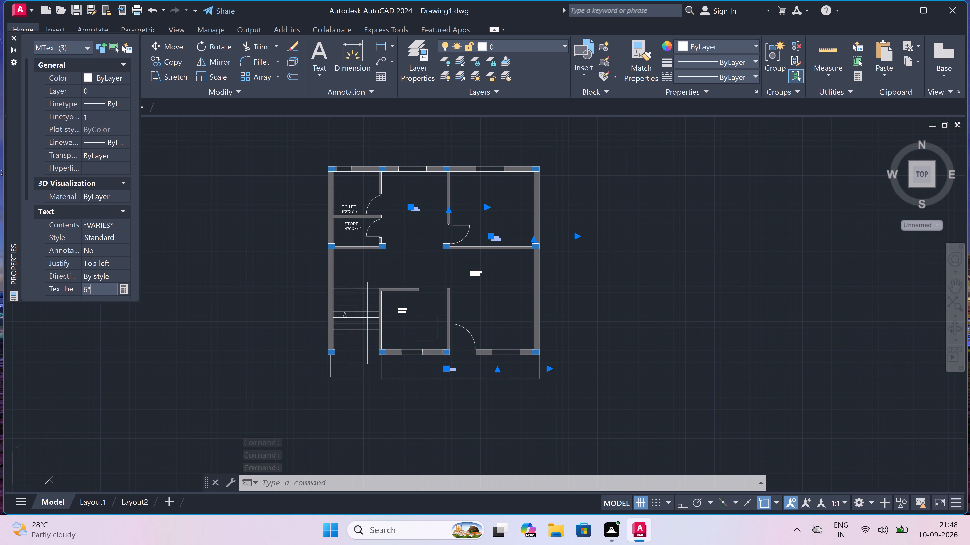
{"action": "left_click", "coordinate": [168, 278]}
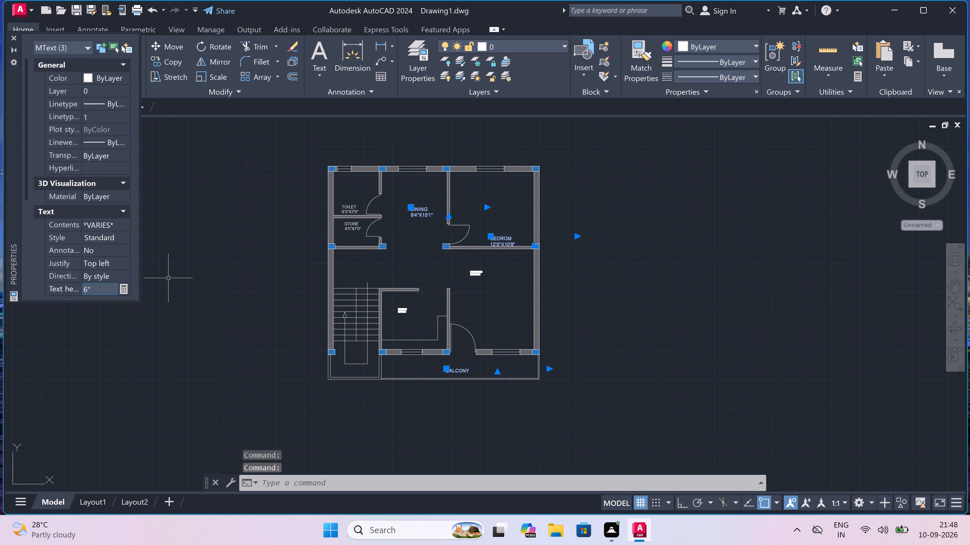
{"action": "key", "text": "Escape"}
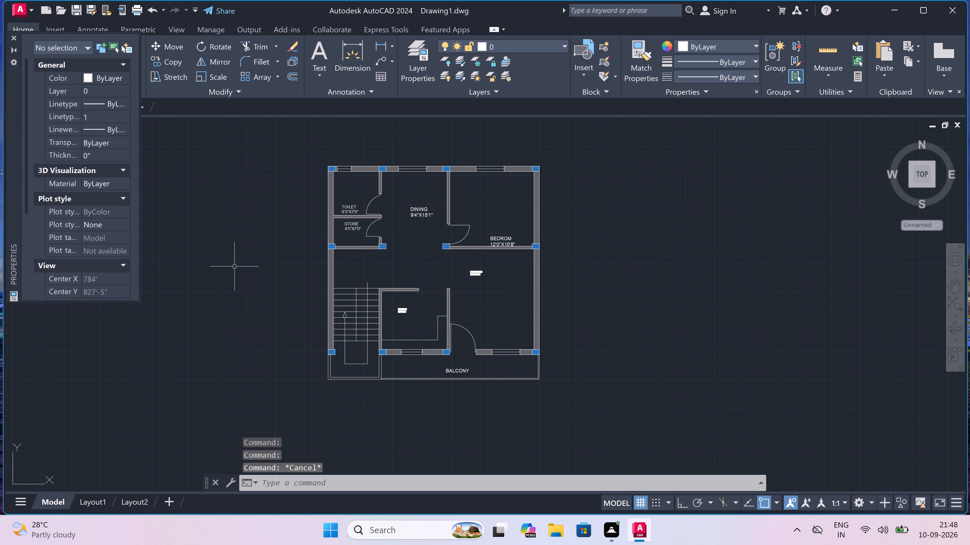
Set the text height of the KITCHEN and LIVING HALL labels to 6" and clear the selection.
{"action": "scroll", "coordinate": [410, 328], "scroll_direction": "up", "scroll_amount": 1}
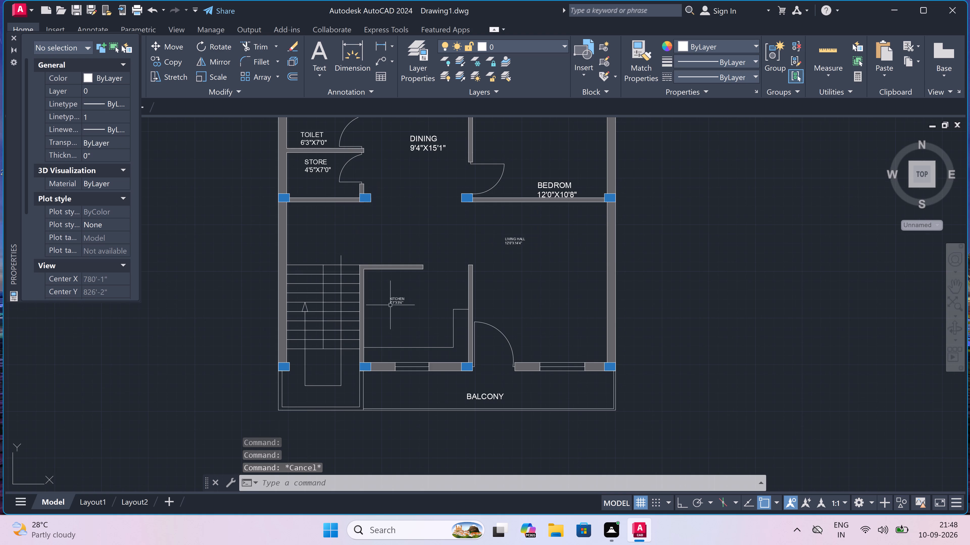
{"action": "left_click", "coordinate": [390, 304]}
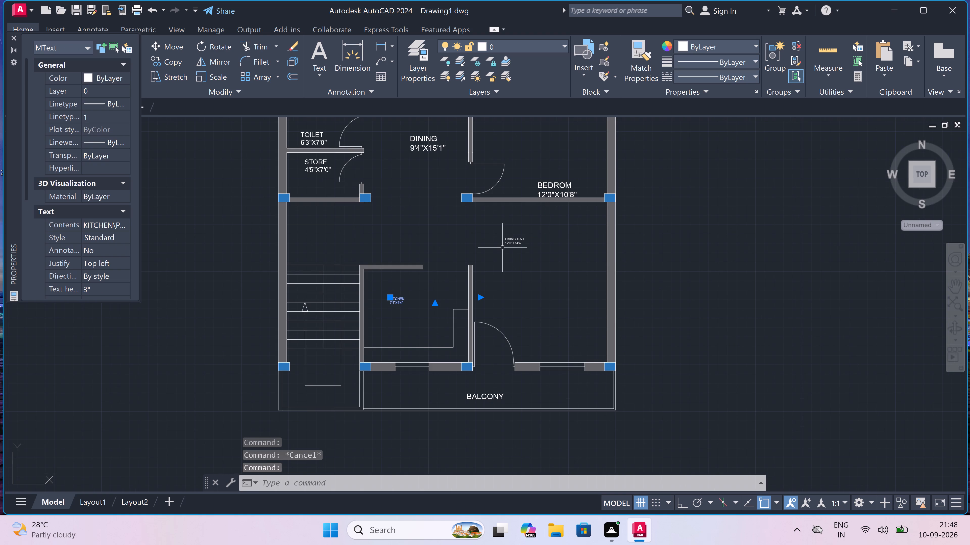
{"action": "left_click", "coordinate": [508, 240]}
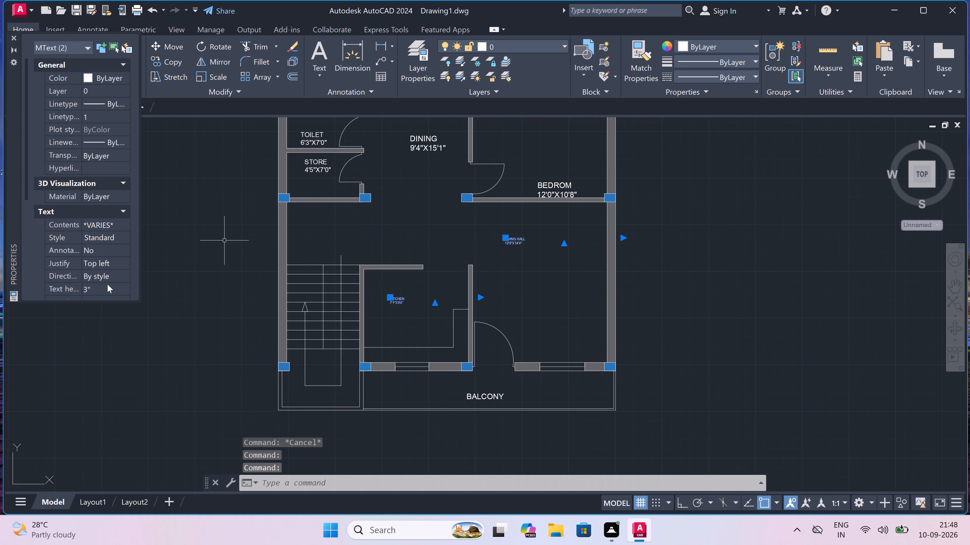
{"action": "left_click", "coordinate": [111, 289]}
{"action": "key", "text": "BackSpace"}
{"action": "key", "text": "BackSpace"}
{"action": "key", "text": "BackSpace"}
{"action": "key", "text": "BackSpace"}
{"action": "key", "text": "BackSpace"}
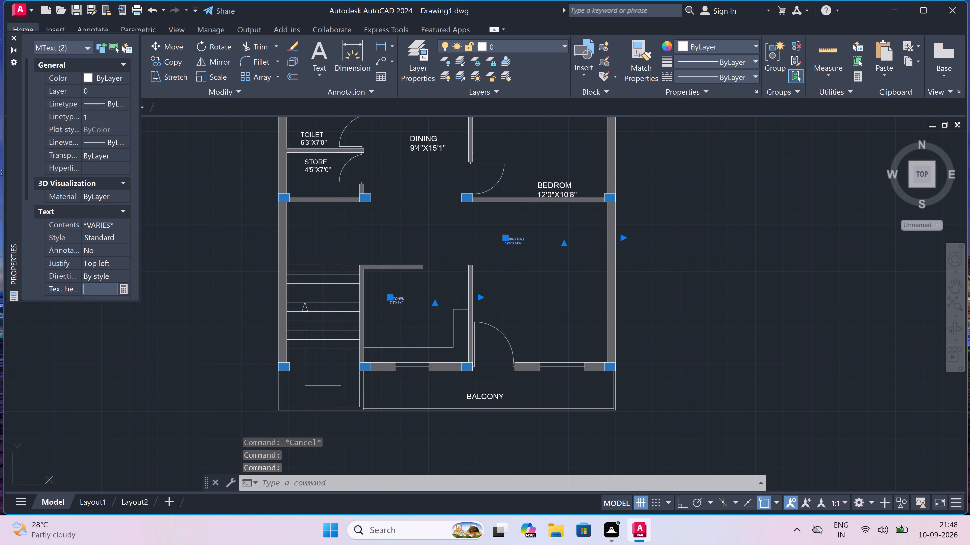
{"action": "type", "text": "6\""}
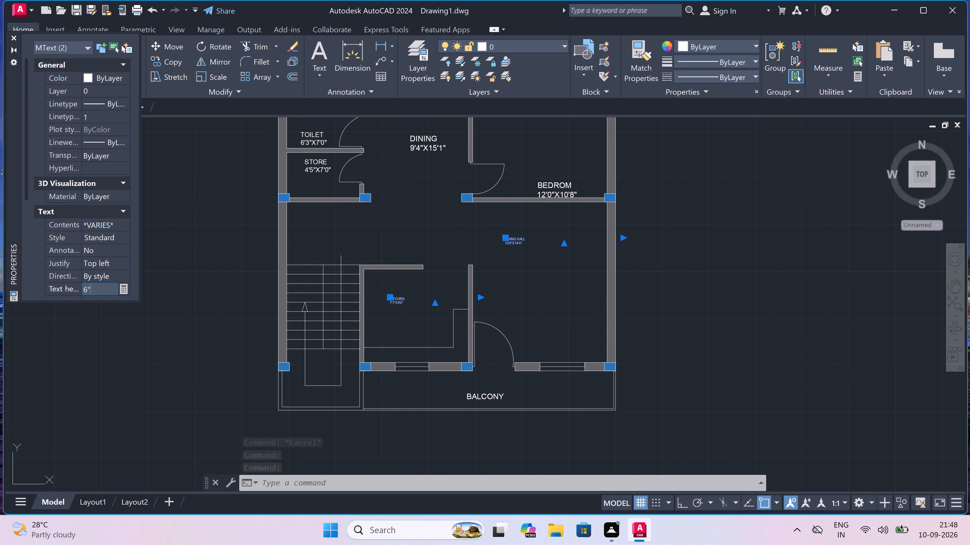
{"action": "left_click", "coordinate": [178, 236]}
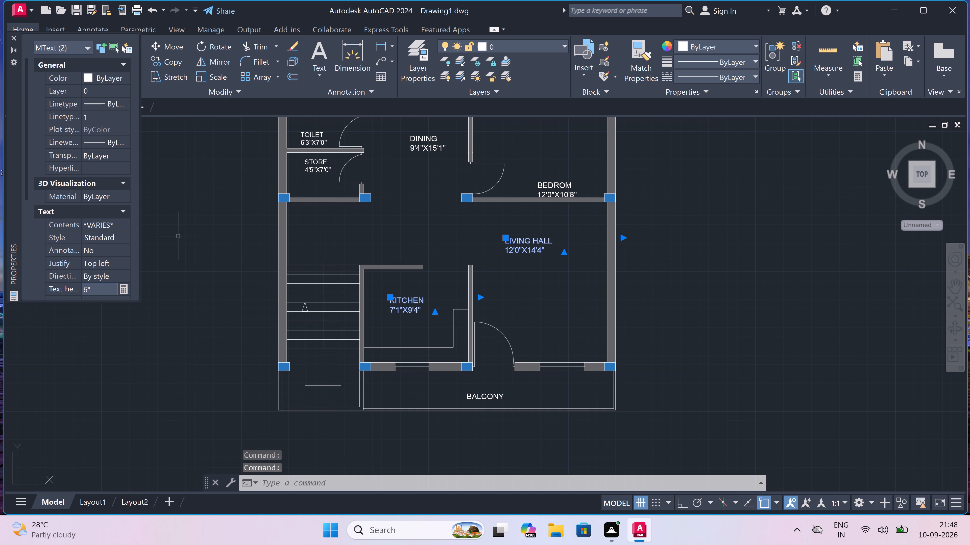
{"action": "key", "text": "Escape"}
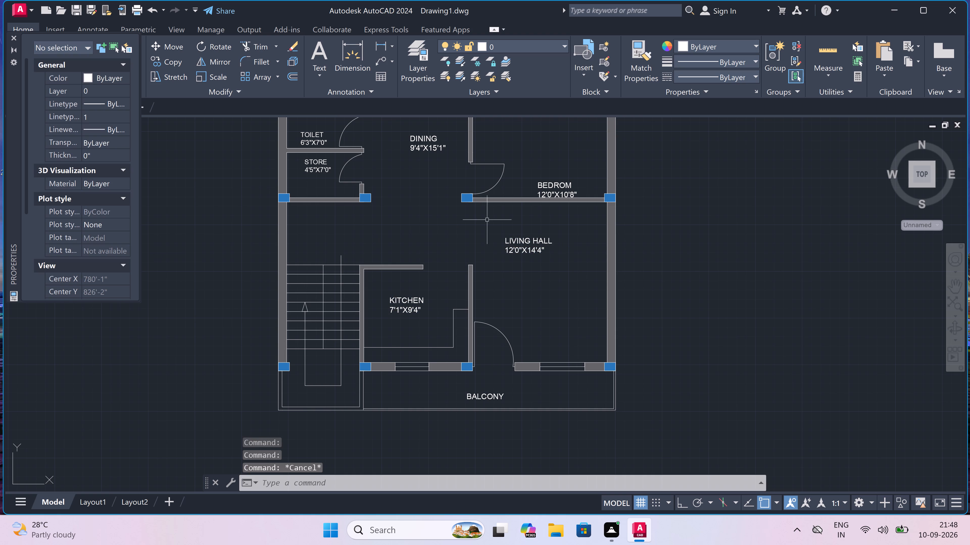
Move the BEDROM label slightly up and to the left so its dimension line clears the bedroom's lower wall.
{"action": "scroll", "coordinate": [539, 190], "scroll_direction": "up", "scroll_amount": 3}
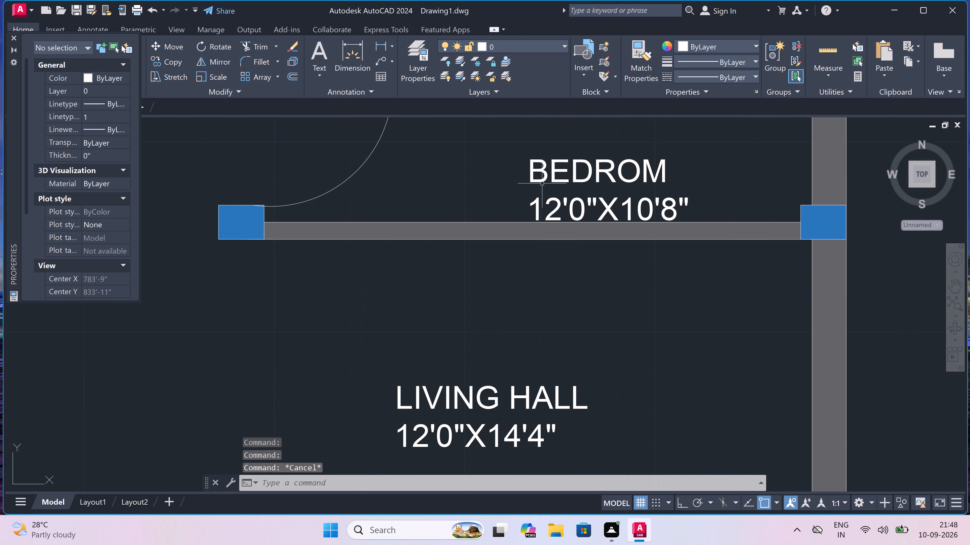
{"action": "left_click", "coordinate": [542, 183]}
{"action": "scroll", "coordinate": [541, 180], "scroll_direction": "down", "scroll_amount": 3}
{"action": "left_click", "coordinate": [537, 176]}
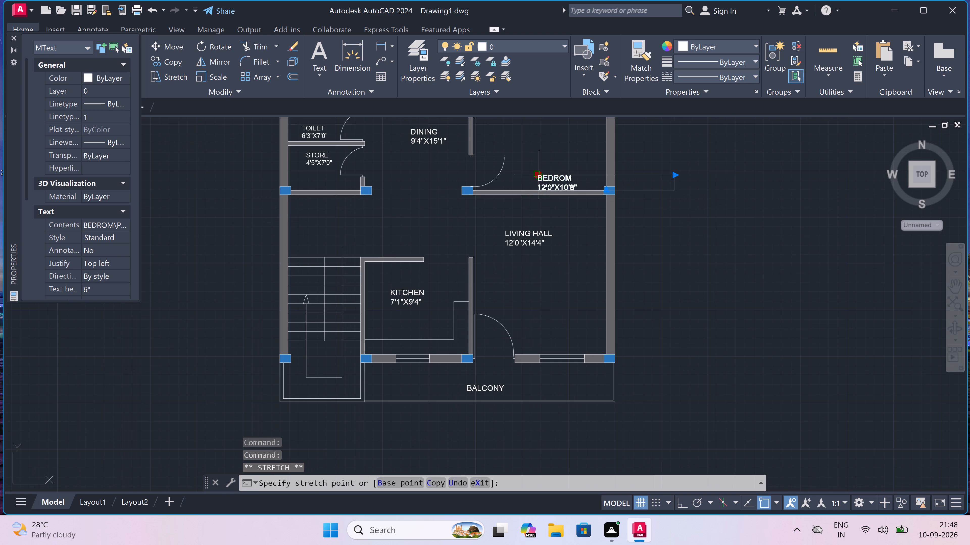
{"action": "scroll", "coordinate": [531, 170], "scroll_direction": "up", "scroll_amount": 2}
{"action": "left_click", "coordinate": [512, 166]}
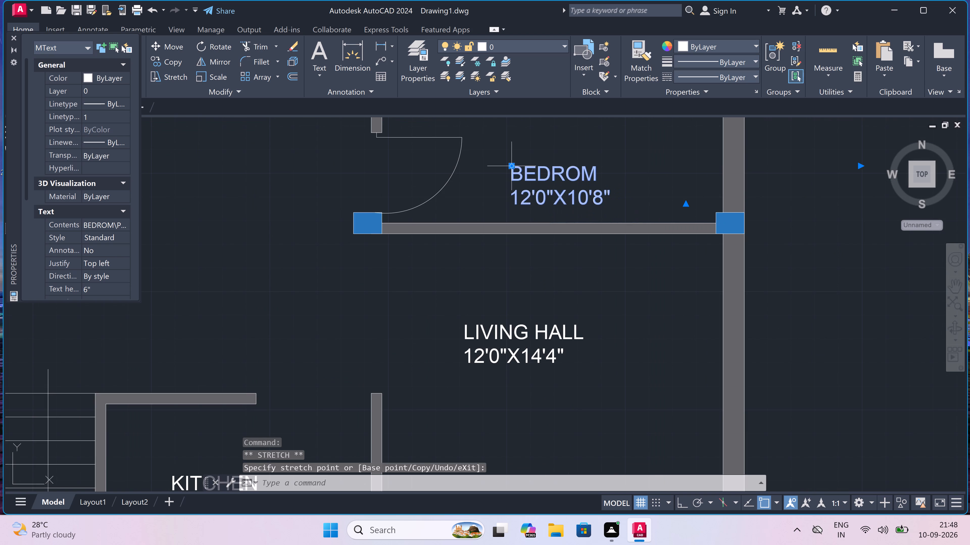
{"action": "key", "text": "Escape"}
Add a multiline text label reading V1 outside the rear wall, above the toilet's ventilator opening.
{"action": "scroll", "coordinate": [467, 209], "scroll_direction": "down", "scroll_amount": 4}
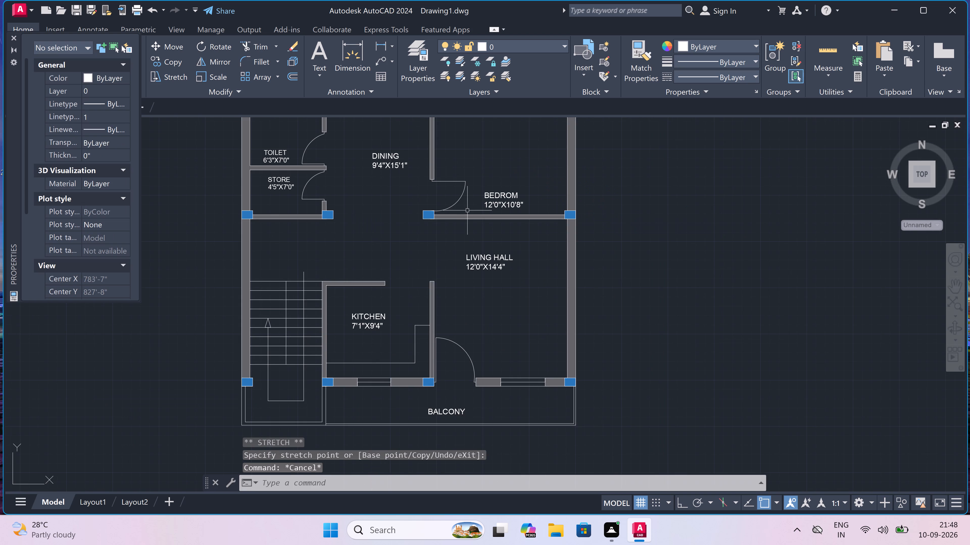
{"action": "scroll", "coordinate": [469, 210], "scroll_direction": "down", "scroll_amount": 3}
{"action": "scroll", "coordinate": [395, 186], "scroll_direction": "up", "scroll_amount": 3}
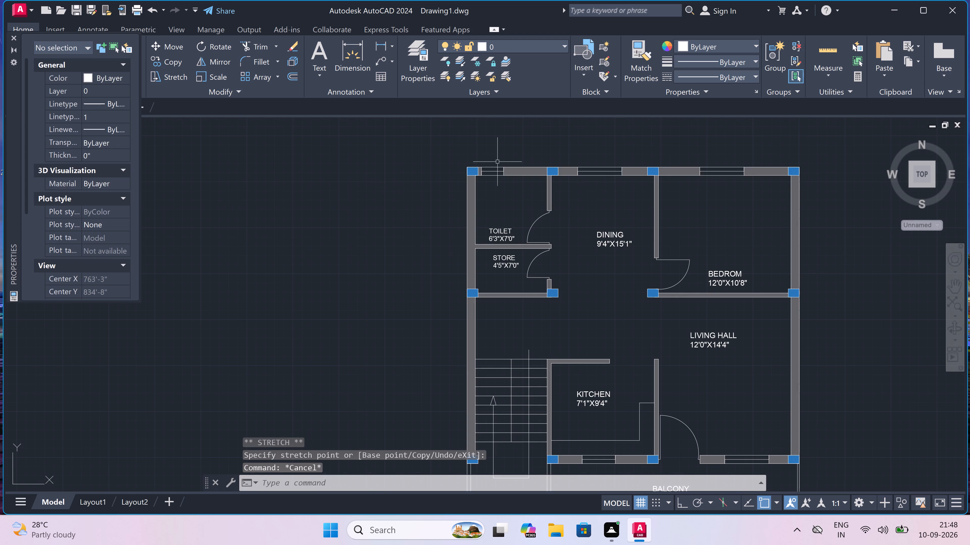
{"action": "scroll", "coordinate": [528, 145], "scroll_direction": "up", "scroll_amount": 2}
{"action": "scroll", "coordinate": [501, 161], "scroll_direction": "down", "scroll_amount": 3}
{"action": "scroll", "coordinate": [492, 157], "scroll_direction": "up", "scroll_amount": 3}
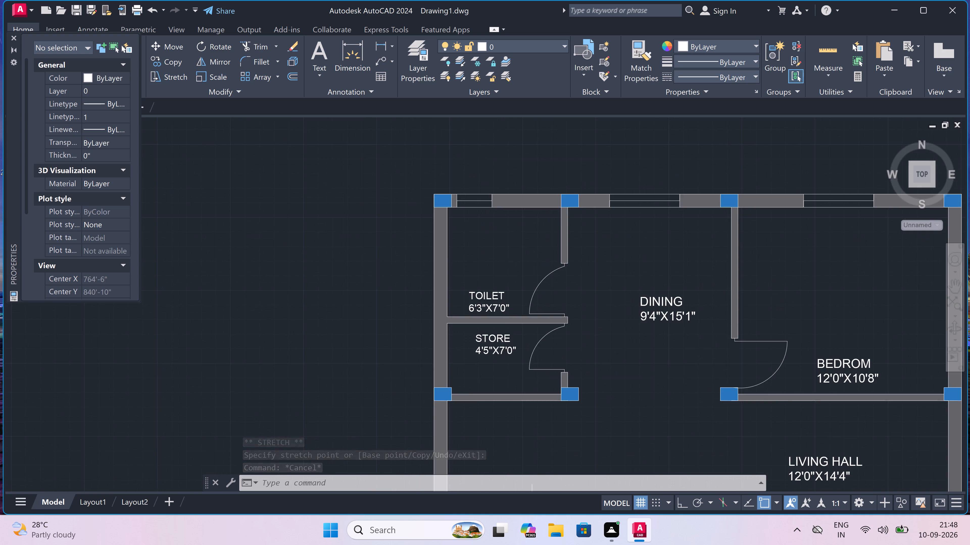
{"action": "key", "text": "v"}
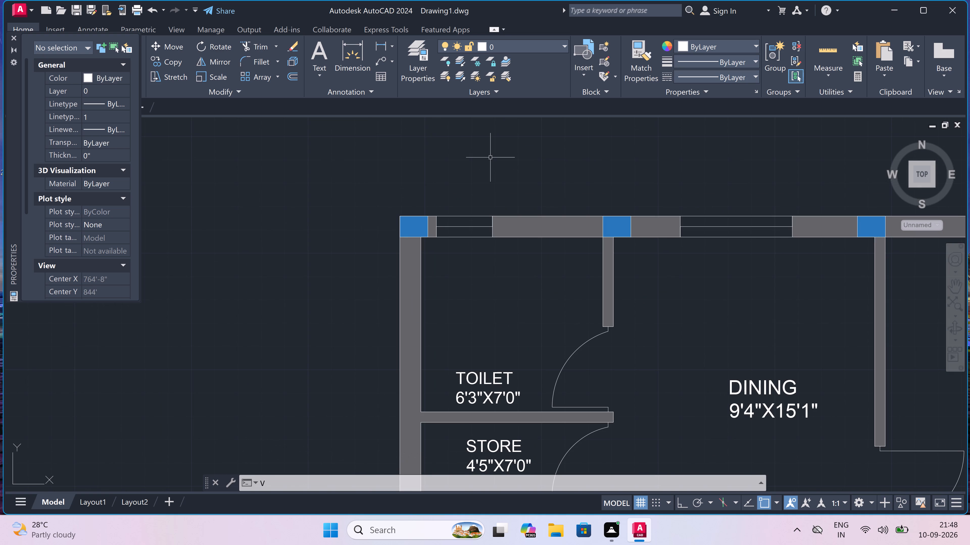
{"action": "key", "text": "Escape"}
{"action": "type", "text": "MT"}
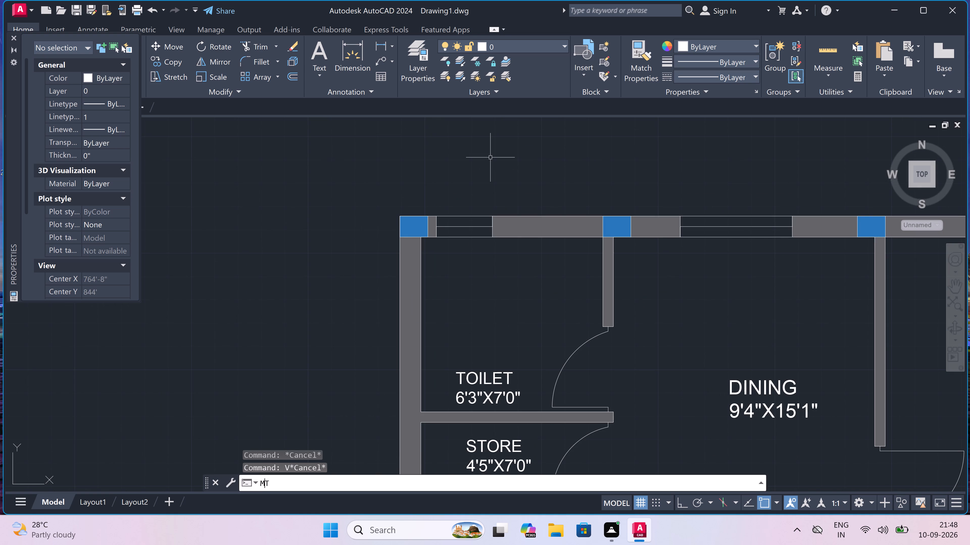
{"action": "key", "text": "space"}
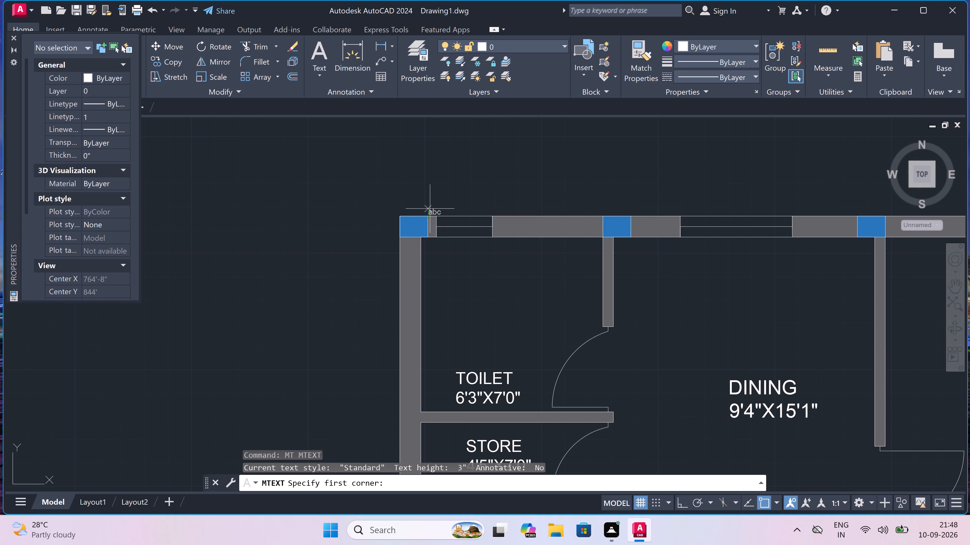
{"action": "left_click_drag", "start_coordinate": [441, 191], "coordinate": [445, 191]}
{"action": "left_click", "coordinate": [560, 174]}
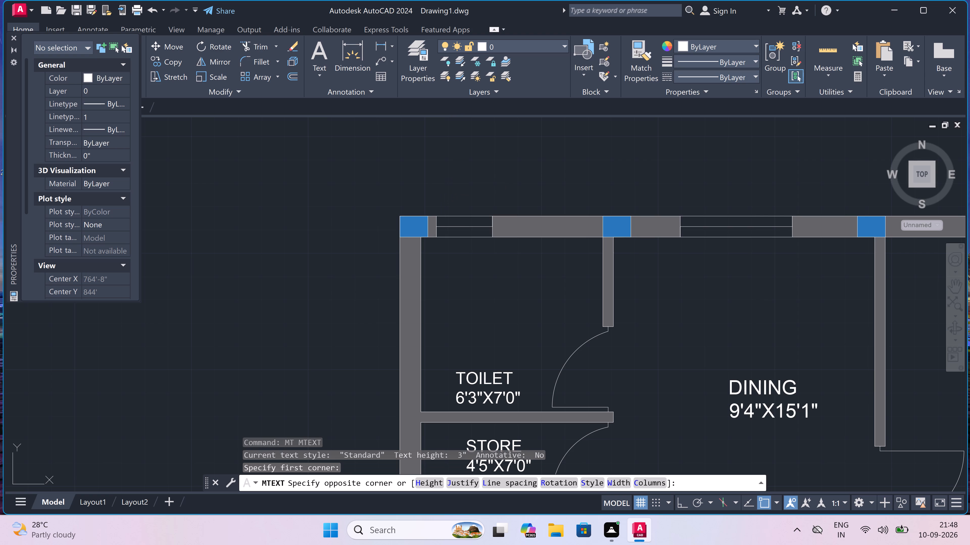
{"action": "key", "text": "v"}
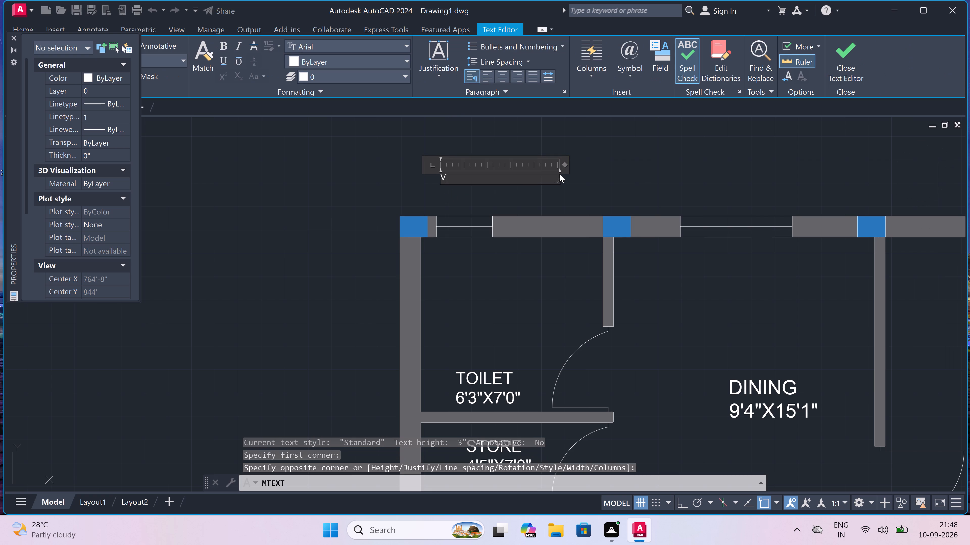
{"action": "key", "text": "1"}
{"action": "left_click", "coordinate": [546, 190]}
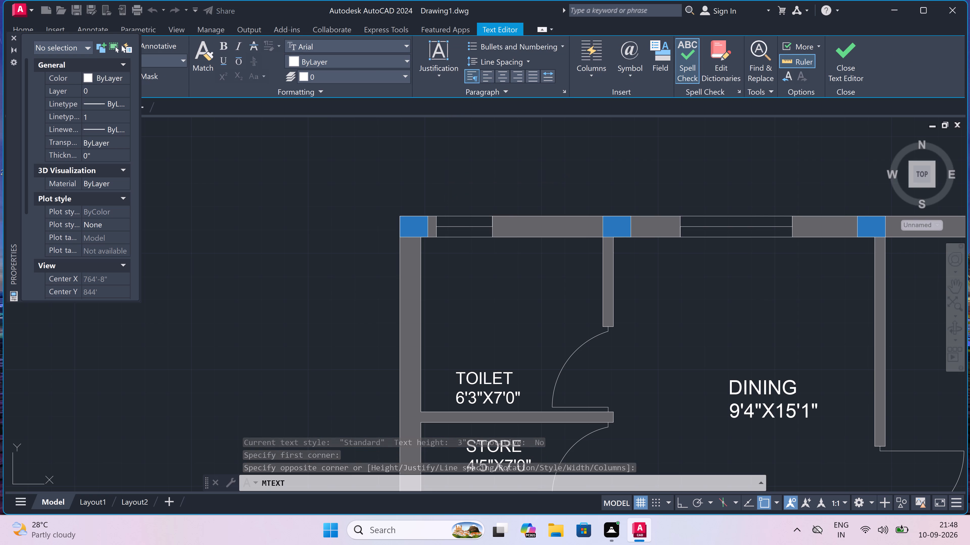
Add a multiline text label reading W2 outside the rear wall, above the dining room window.
{"action": "scroll", "coordinate": [546, 190], "scroll_direction": "down", "scroll_amount": 3}
{"action": "scroll", "coordinate": [591, 189], "scroll_direction": "up", "scroll_amount": 3}
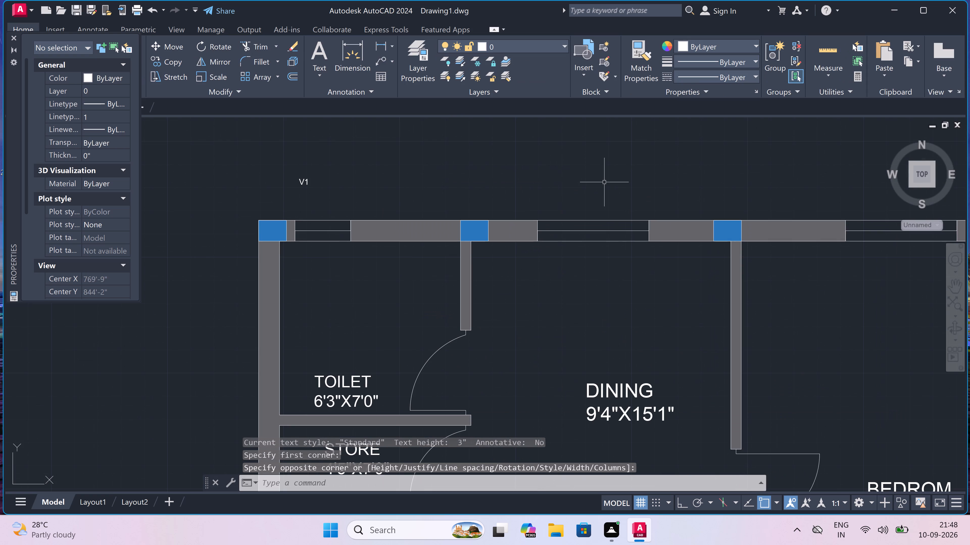
{"action": "key", "text": "m"}
{"action": "key", "text": "t"}
{"action": "key", "text": "space"}
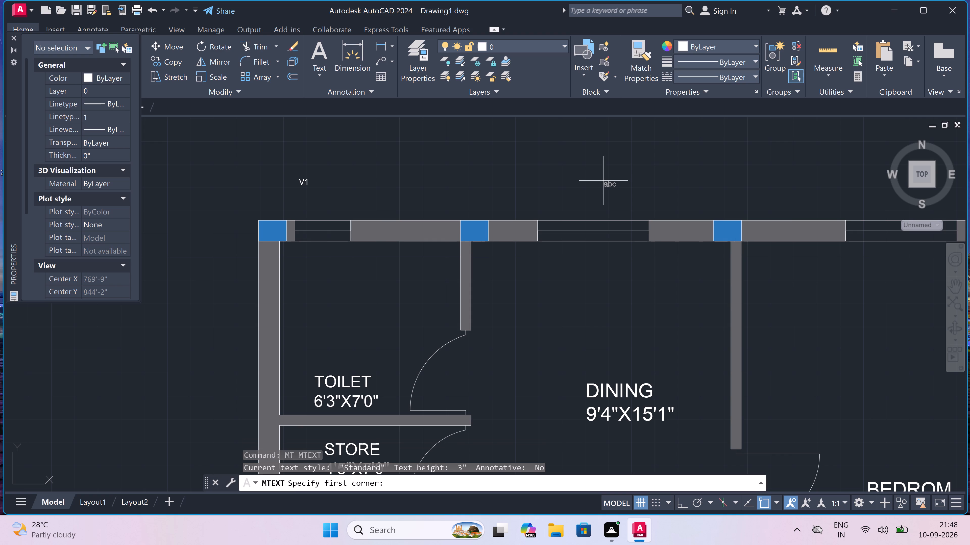
{"action": "scroll", "coordinate": [601, 182], "scroll_direction": "down", "scroll_amount": 3}
{"action": "scroll", "coordinate": [604, 181], "scroll_direction": "up", "scroll_amount": 3}
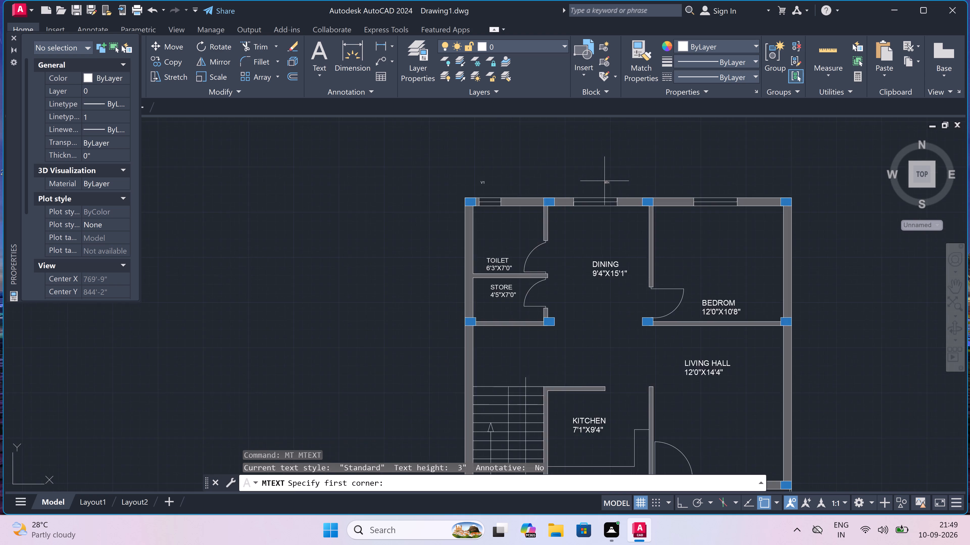
{"action": "left_click", "coordinate": [557, 187]}
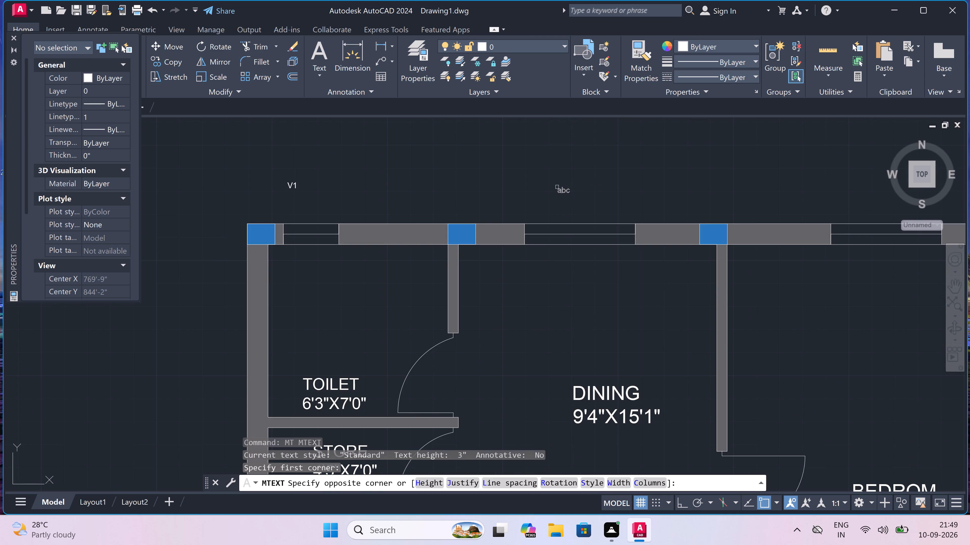
{"action": "left_click", "coordinate": [683, 175]}
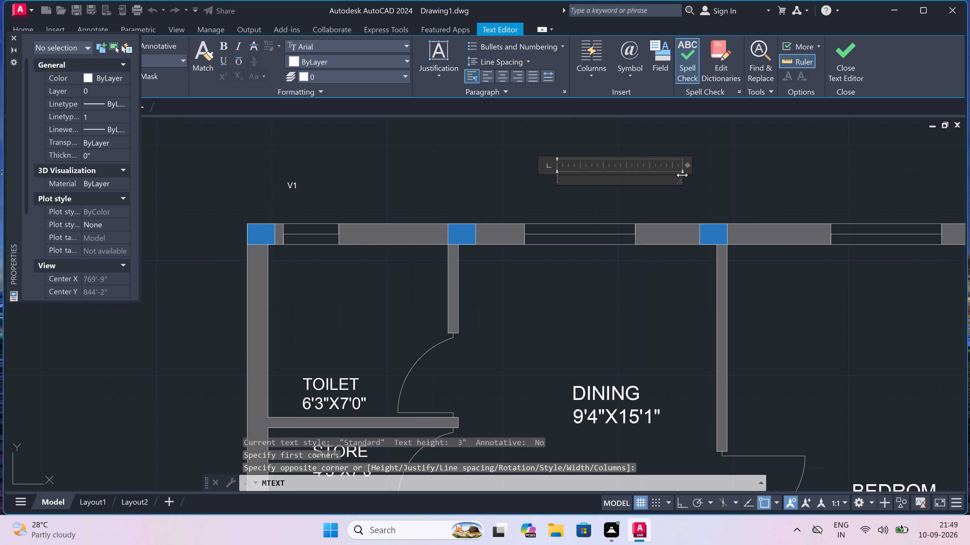
{"action": "key", "text": "w"}
{"action": "key", "text": "2"}
{"action": "left_click", "coordinate": [619, 205]}
{"action": "scroll", "coordinate": [619, 205], "scroll_direction": "down", "scroll_amount": 4}
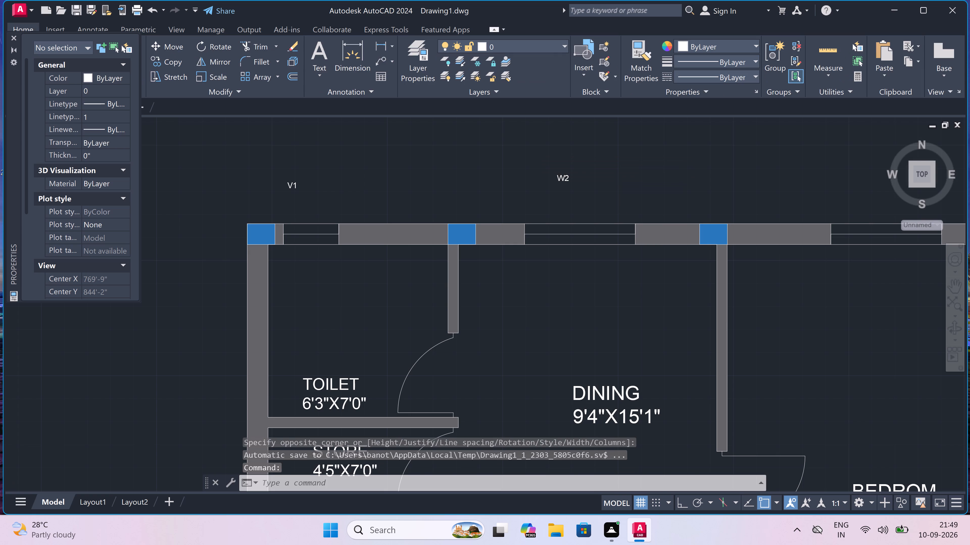
{"action": "scroll", "coordinate": [608, 200], "scroll_direction": "up", "scroll_amount": 3}
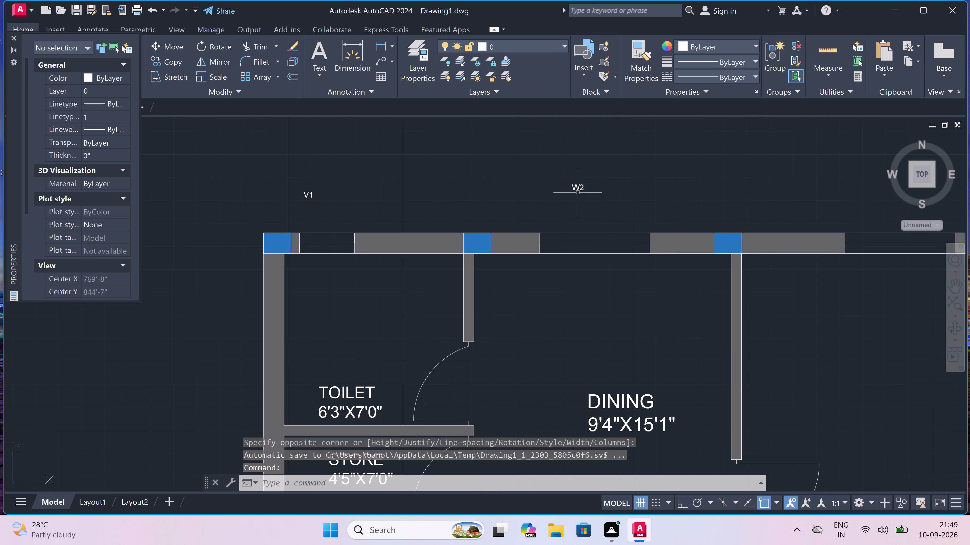
Set the text height of the V1 and W2 labels together, trying 5" and settling on 6".
{"action": "left_click", "coordinate": [577, 189]}
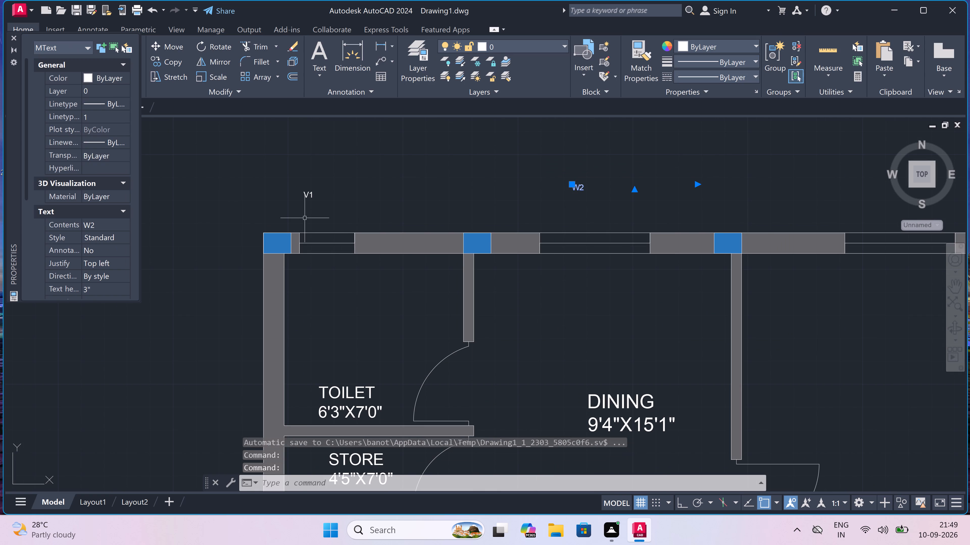
{"action": "left_click", "coordinate": [306, 197]}
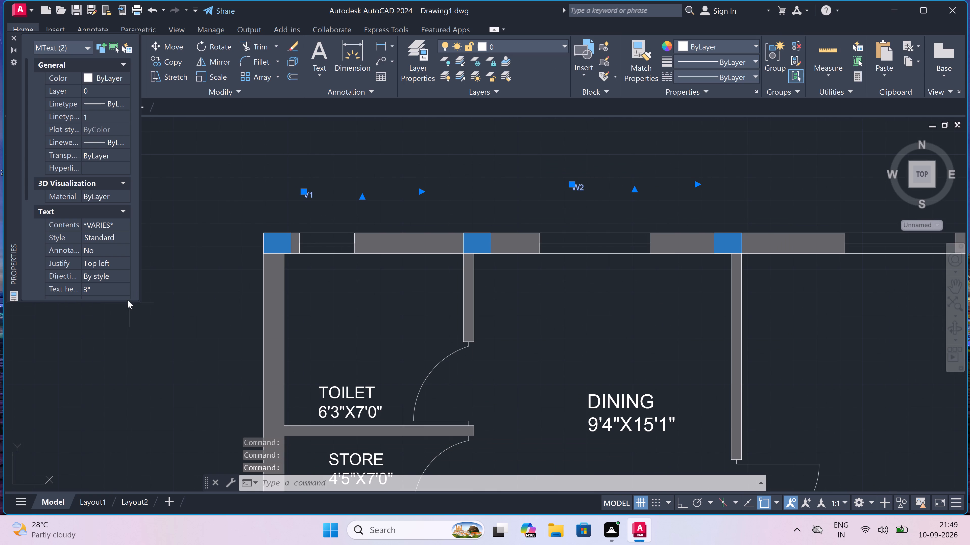
{"action": "left_click", "coordinate": [124, 289]}
{"action": "key", "text": "BackSpace"}
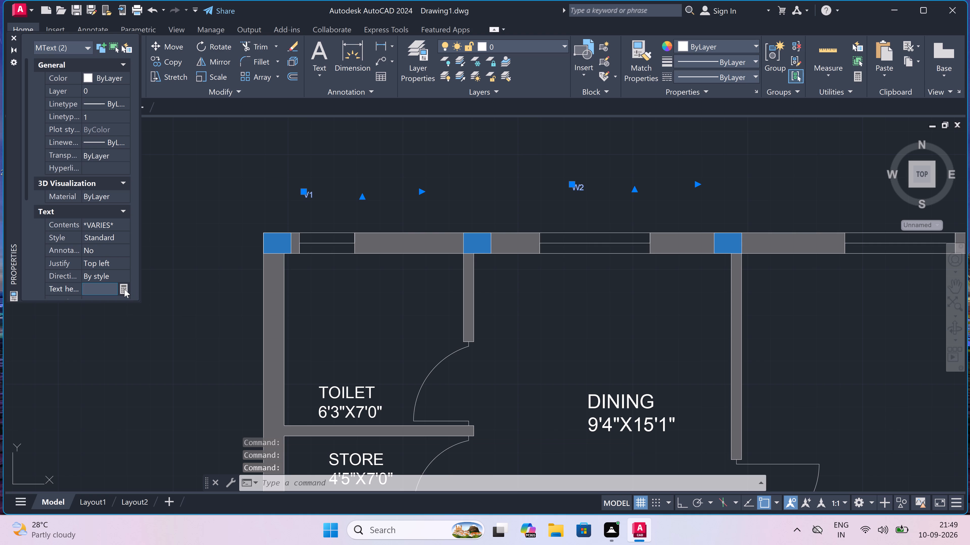
{"action": "type", "text": "5\""}
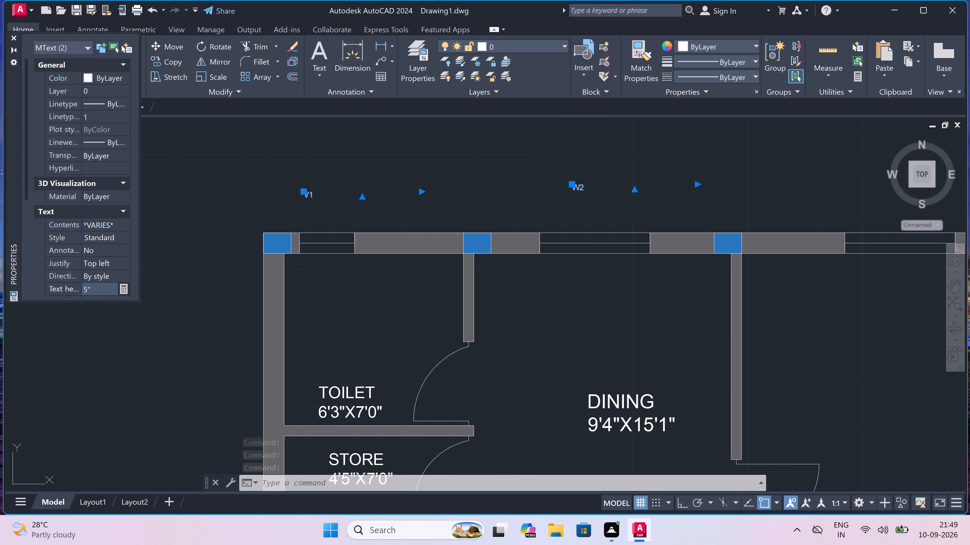
{"action": "left_click", "coordinate": [188, 239]}
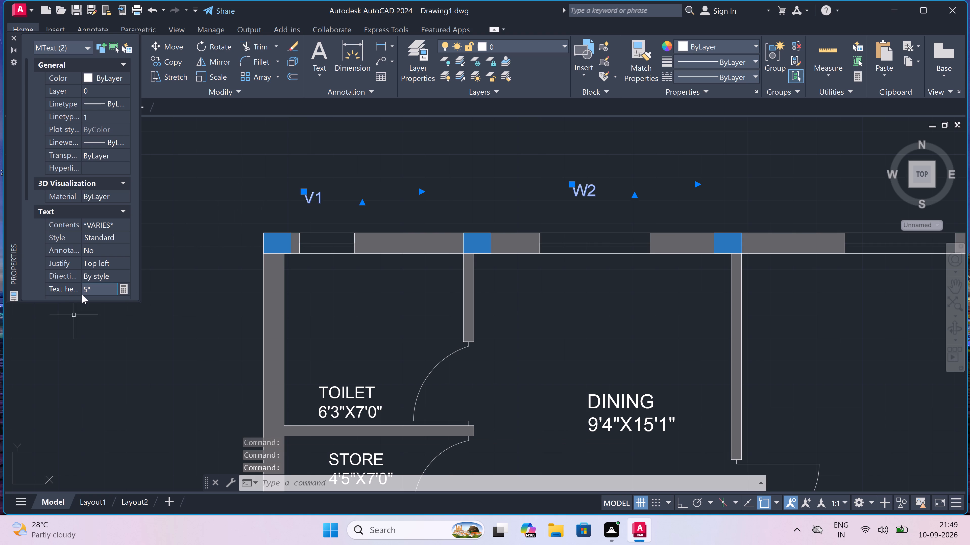
{"action": "left_click", "coordinate": [102, 283]}
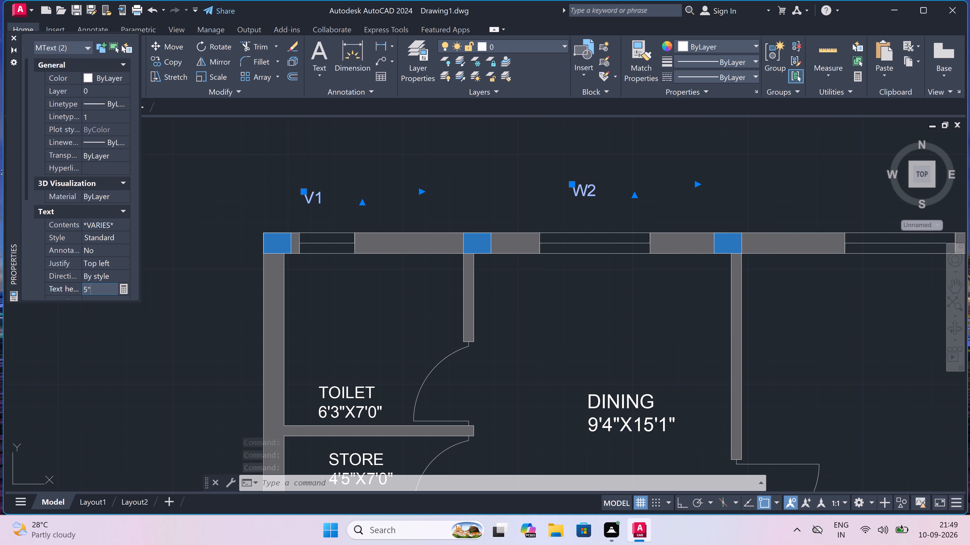
{"action": "key", "text": "BackSpace"}
{"action": "key", "text": "BackSpace"}
{"action": "type", "text": "6\""}
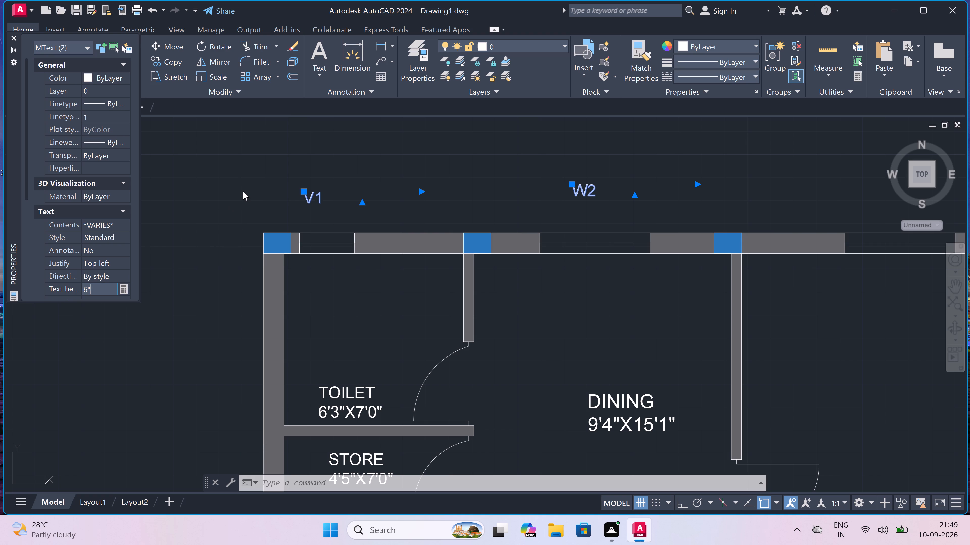
{"action": "left_click", "coordinate": [243, 191]}
Move the V1 label down, closer to the toilet's ventilator opening in the rear wall.
{"action": "scroll", "coordinate": [265, 189], "scroll_direction": "up", "scroll_amount": 2}
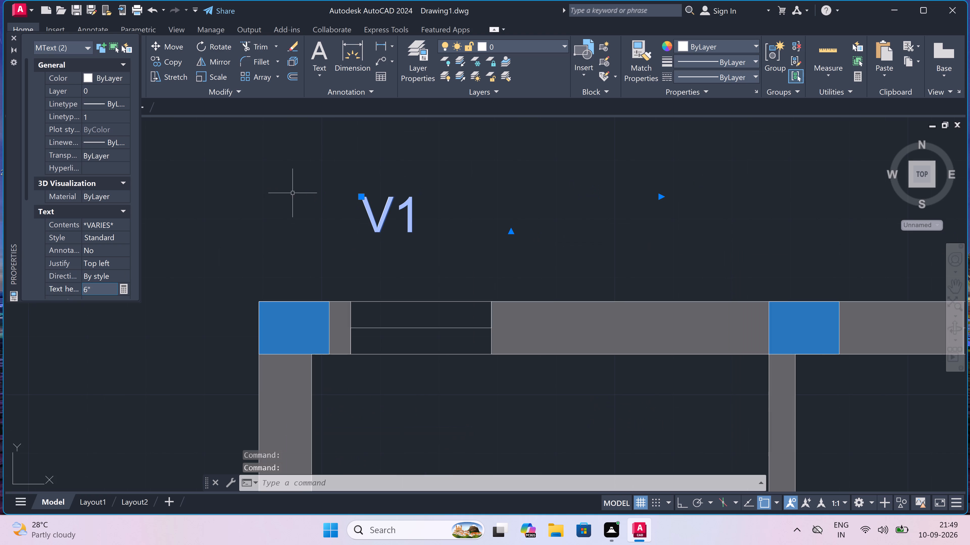
{"action": "double_click", "coordinate": [357, 196]}
{"action": "left_click", "coordinate": [359, 196]}
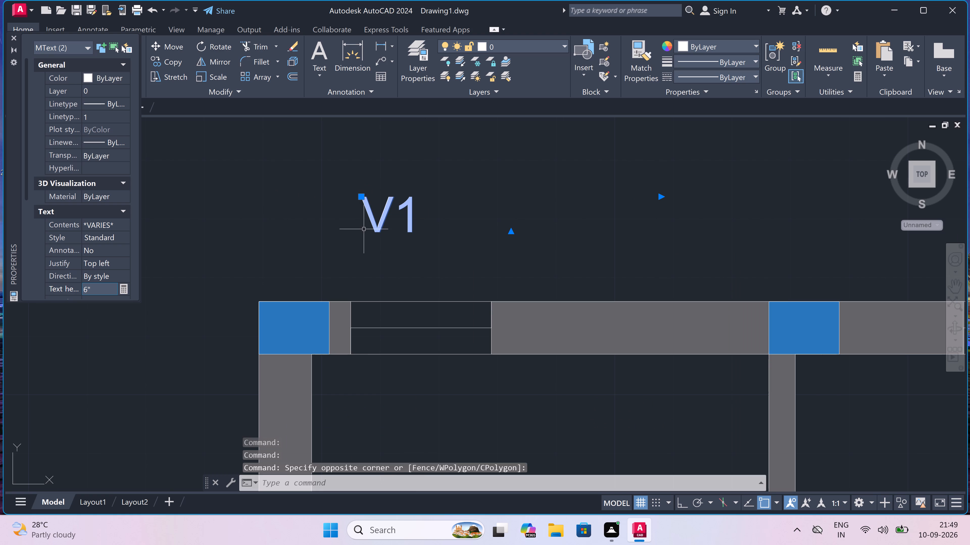
{"action": "left_click", "coordinate": [361, 199]}
{"action": "scroll", "coordinate": [367, 230], "scroll_direction": "up", "scroll_amount": 1}
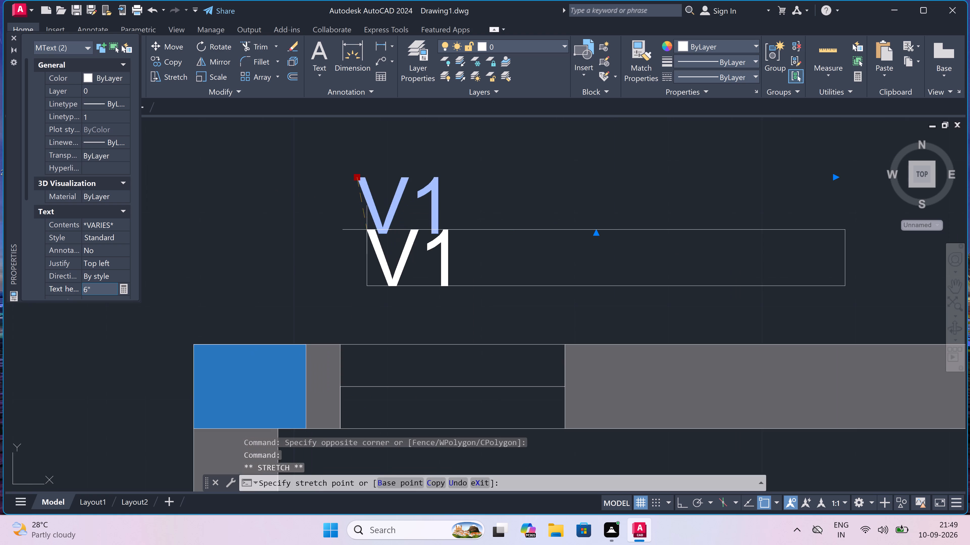
{"action": "left_click", "coordinate": [379, 240]}
Move the W2 label down, closer to the dining room window, and clear the selection.
{"action": "scroll", "coordinate": [354, 233], "scroll_direction": "down", "scroll_amount": 2}
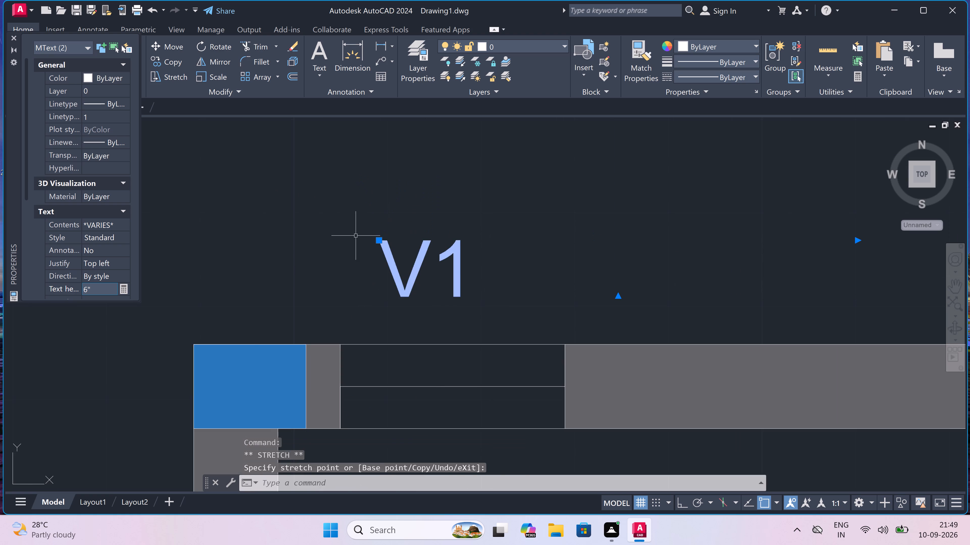
{"action": "scroll", "coordinate": [354, 233], "scroll_direction": "down", "scroll_amount": 3}
{"action": "scroll", "coordinate": [485, 229], "scroll_direction": "up", "scroll_amount": 3}
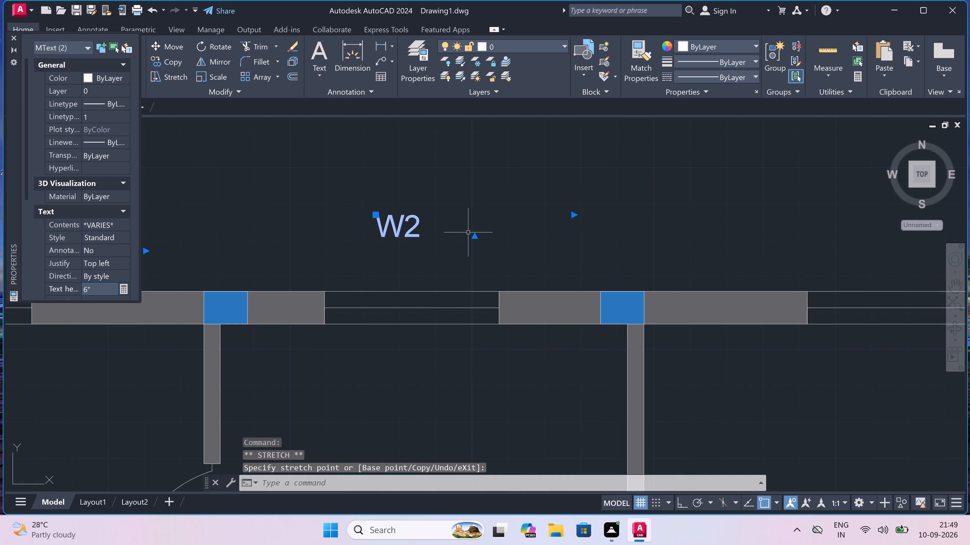
{"action": "scroll", "coordinate": [381, 224], "scroll_direction": "up", "scroll_amount": 1}
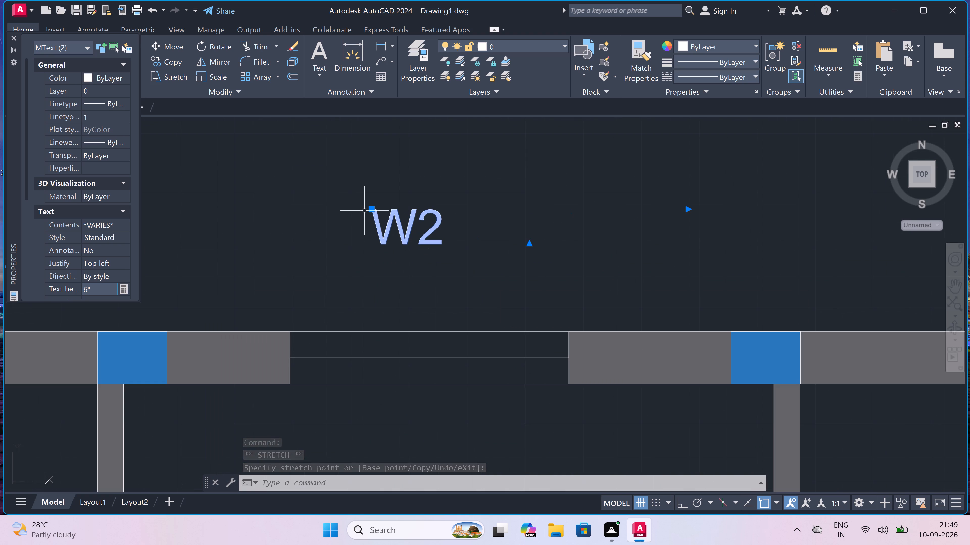
{"action": "left_click_drag", "start_coordinate": [371, 207], "coordinate": [371, 216]}
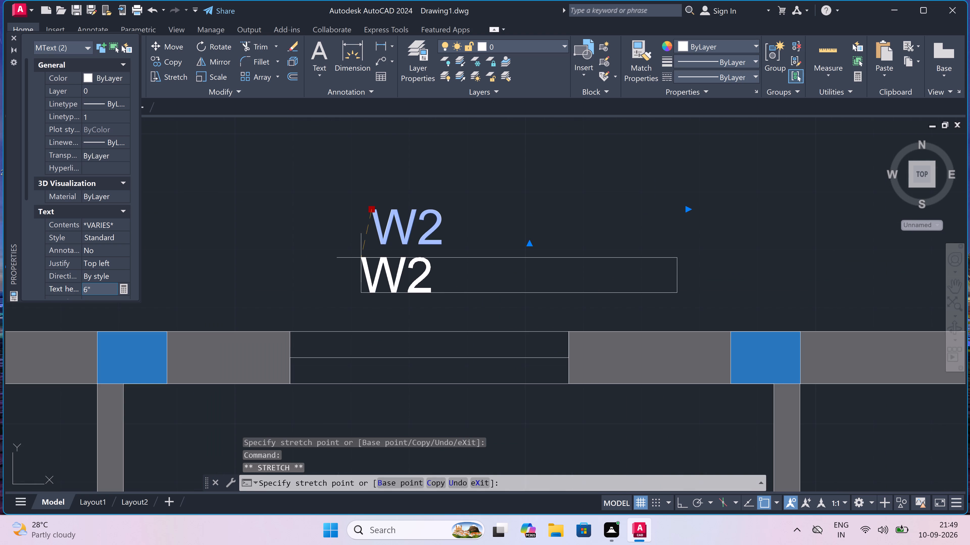
{"action": "left_click", "coordinate": [361, 256]}
{"action": "key", "text": "Escape"}
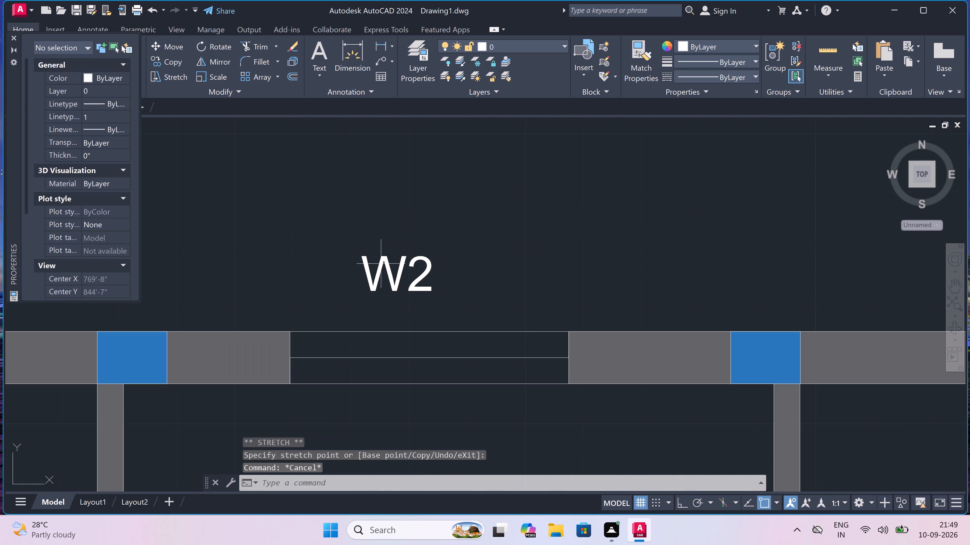
Copy the W2 label from the dining room window to just outside the bedroom's rear window.
{"action": "left_click", "coordinate": [381, 264]}
{"action": "left_click", "coordinate": [172, 62]}
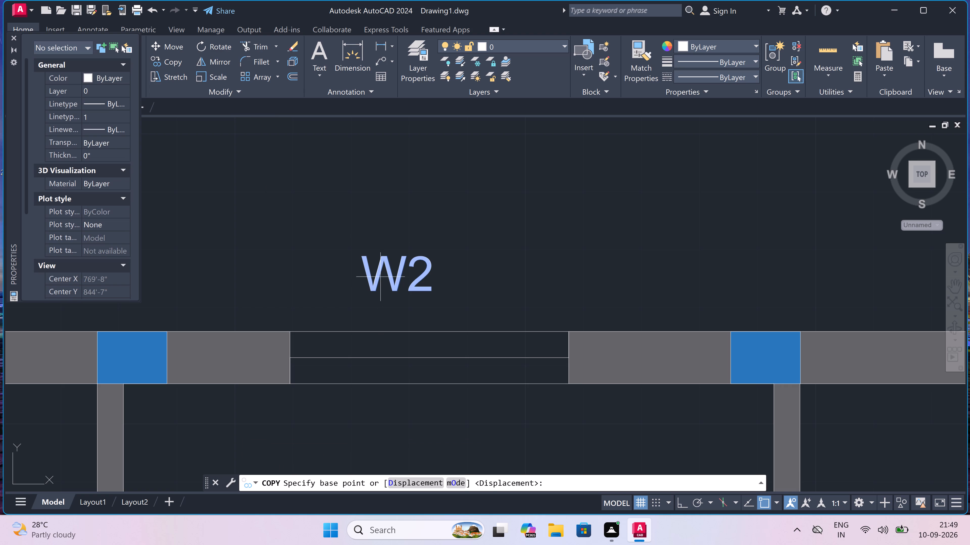
{"action": "left_click_drag", "start_coordinate": [381, 274], "coordinate": [398, 272]}
{"action": "scroll", "coordinate": [494, 252], "scroll_direction": "down", "scroll_amount": 4}
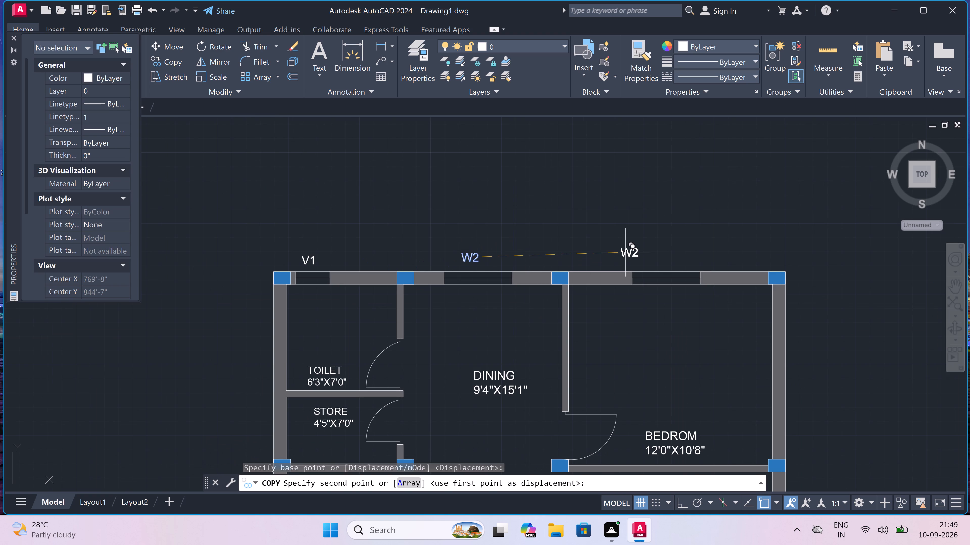
{"action": "scroll", "coordinate": [671, 253], "scroll_direction": "up", "scroll_amount": 2}
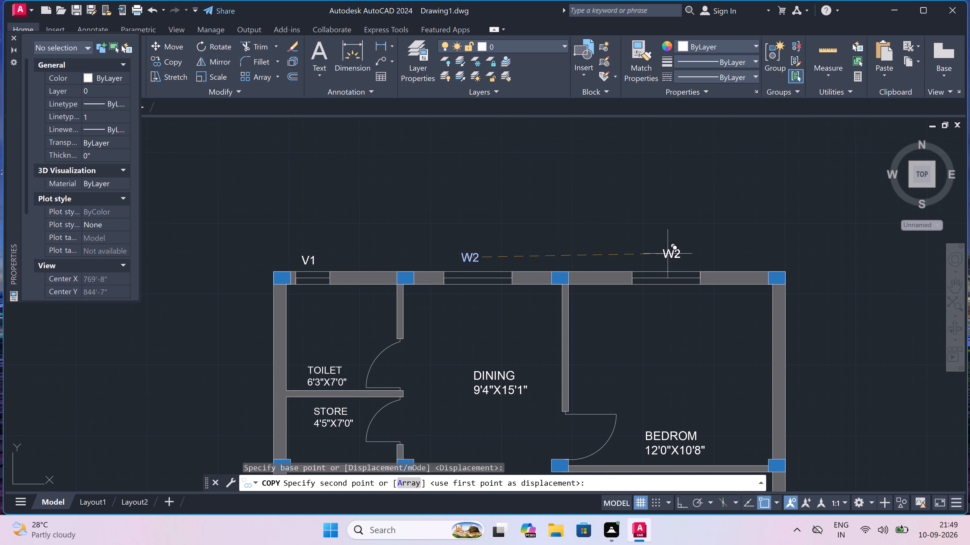
{"action": "left_click", "coordinate": [648, 263]}
Place further W2 copies on the balcony side of the kitchen window and the living hall window, and end the copying.
{"action": "scroll", "coordinate": [471, 191], "scroll_direction": "down", "scroll_amount": 5}
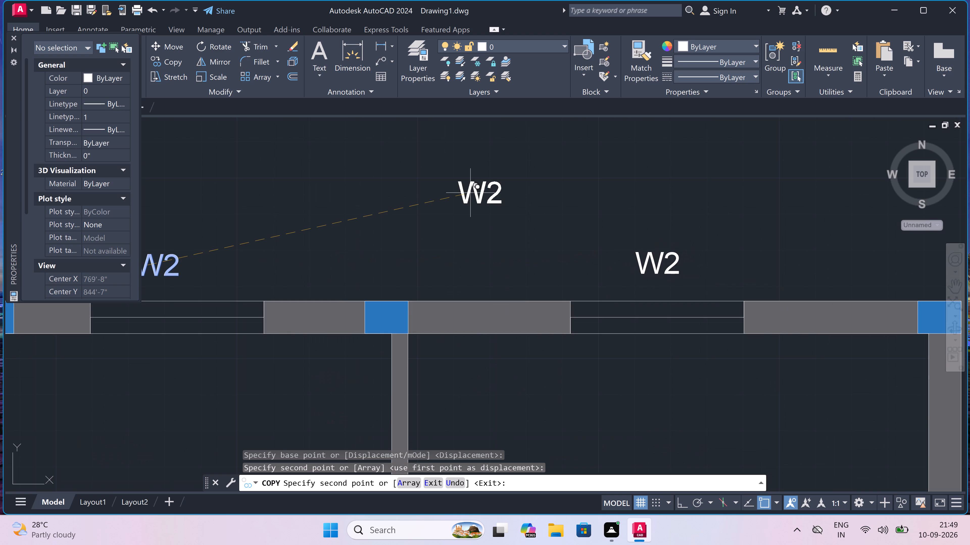
{"action": "scroll", "coordinate": [472, 191], "scroll_direction": "down", "scroll_amount": 2}
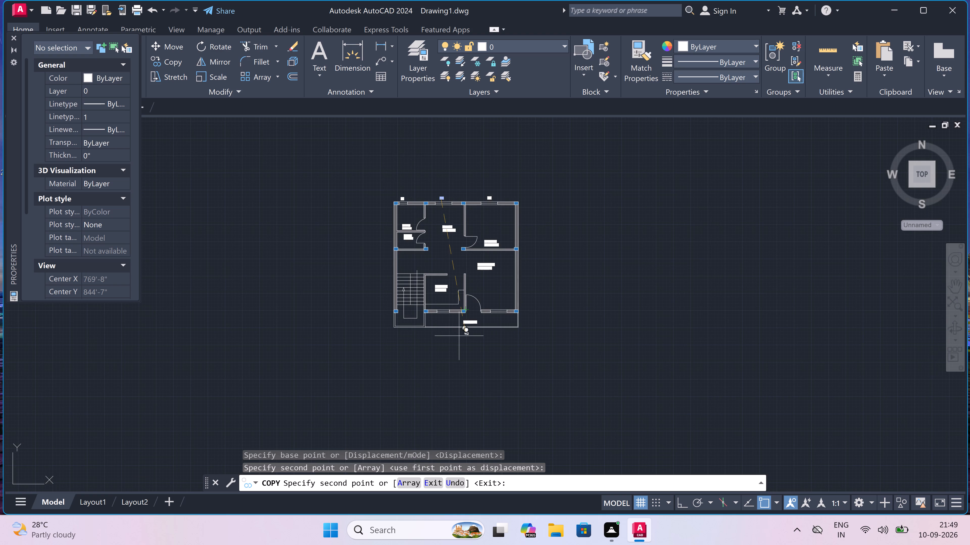
{"action": "scroll", "coordinate": [444, 330], "scroll_direction": "up", "scroll_amount": 4}
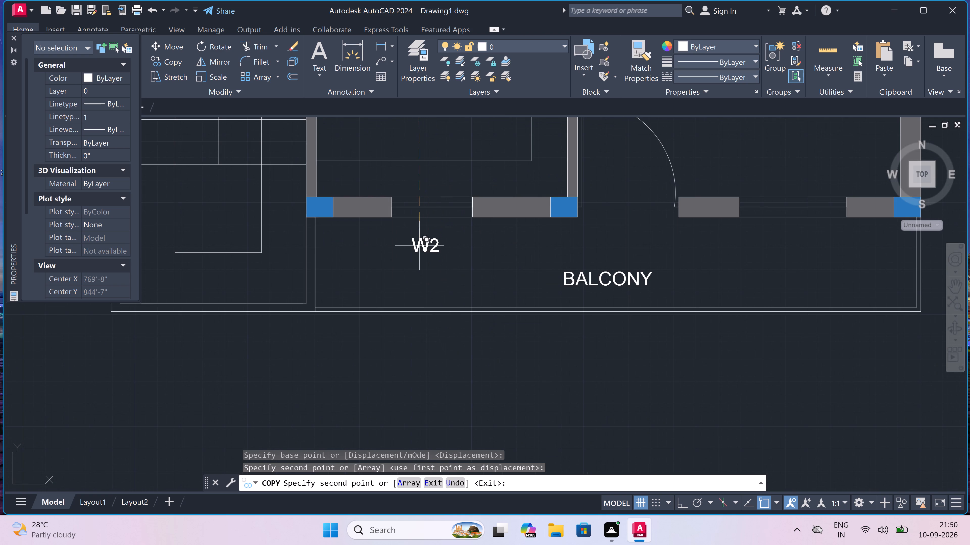
{"action": "left_click", "coordinate": [424, 243]}
{"action": "scroll", "coordinate": [418, 257], "scroll_direction": "down", "scroll_amount": 5}
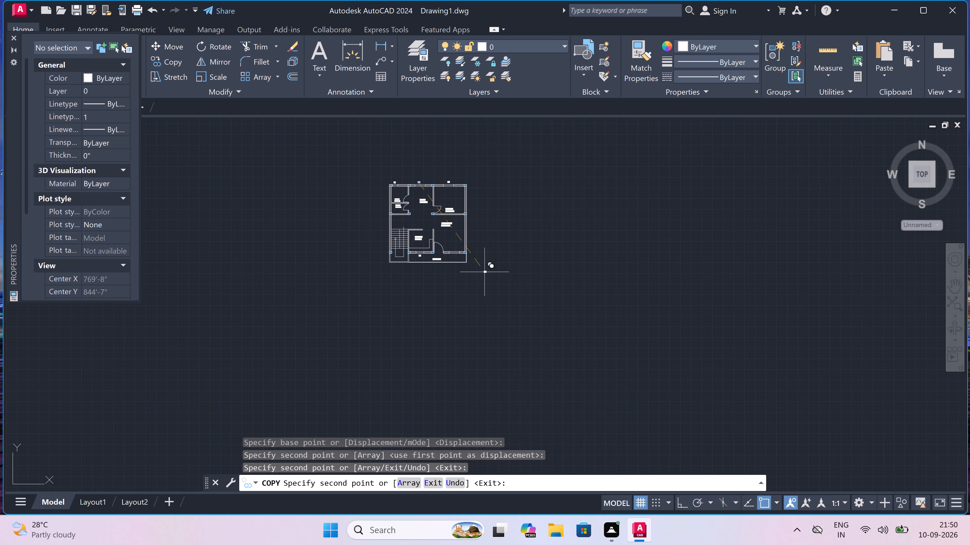
{"action": "scroll", "coordinate": [481, 272], "scroll_direction": "up", "scroll_amount": 1}
{"action": "scroll", "coordinate": [434, 264], "scroll_direction": "up", "scroll_amount": 3}
{"action": "scroll", "coordinate": [439, 199], "scroll_direction": "up", "scroll_amount": 2}
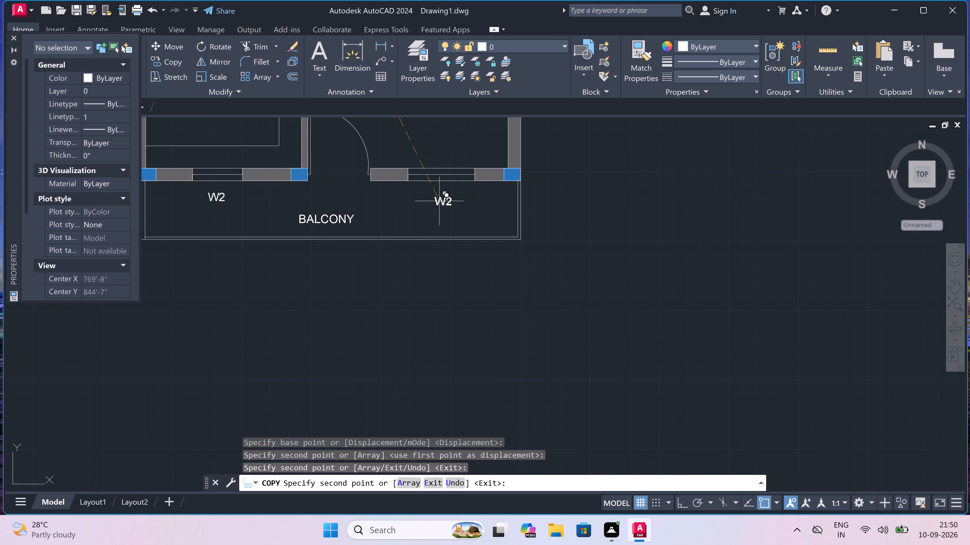
{"action": "left_click", "coordinate": [439, 192]}
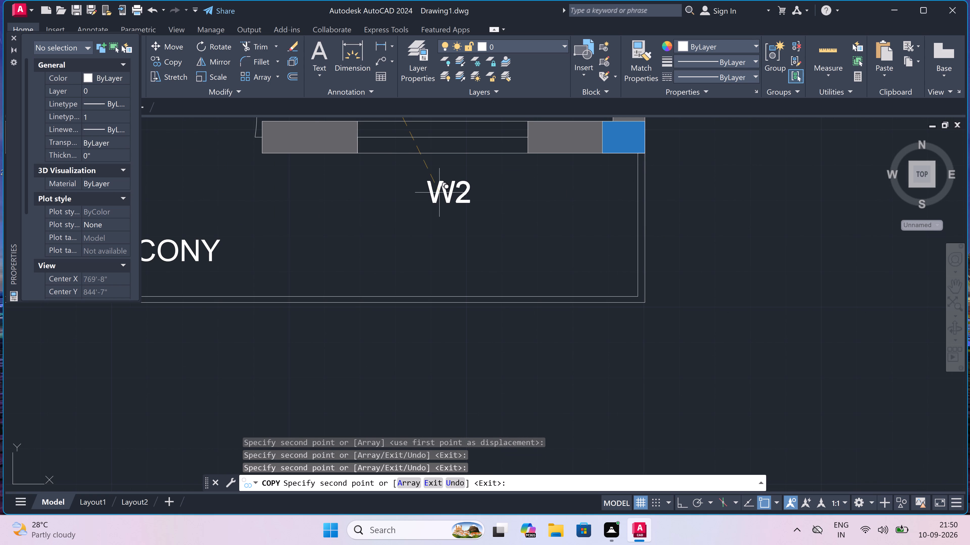
{"action": "scroll", "coordinate": [431, 238], "scroll_direction": "down", "scroll_amount": 5}
{"action": "key", "text": "Escape"}
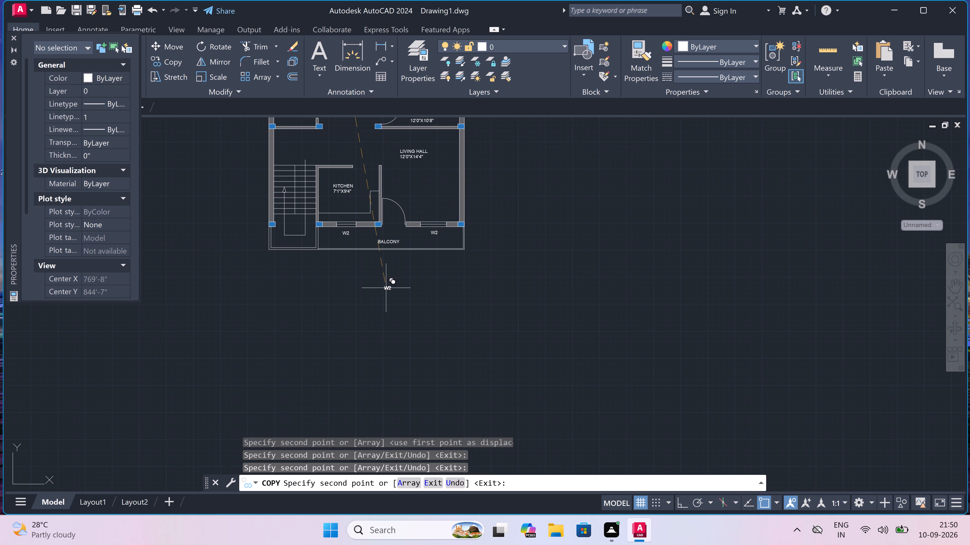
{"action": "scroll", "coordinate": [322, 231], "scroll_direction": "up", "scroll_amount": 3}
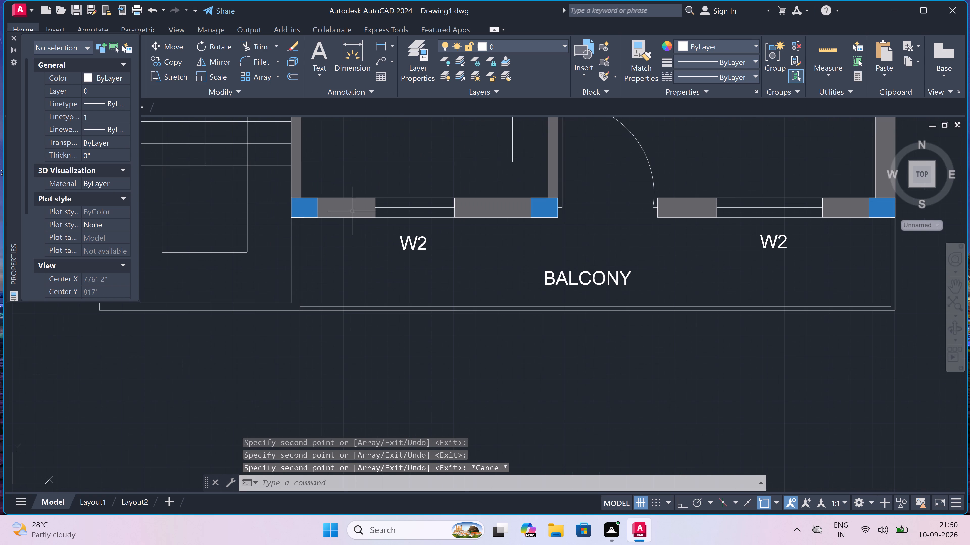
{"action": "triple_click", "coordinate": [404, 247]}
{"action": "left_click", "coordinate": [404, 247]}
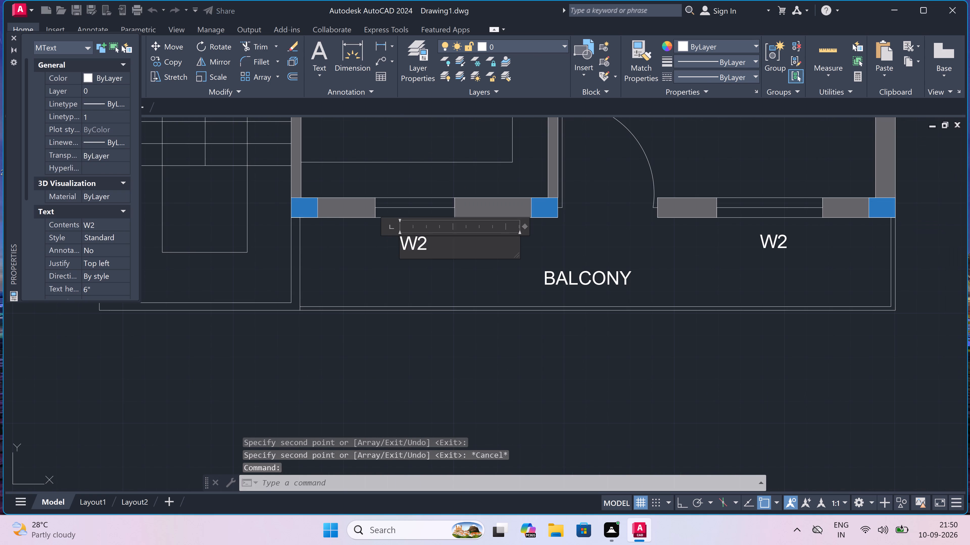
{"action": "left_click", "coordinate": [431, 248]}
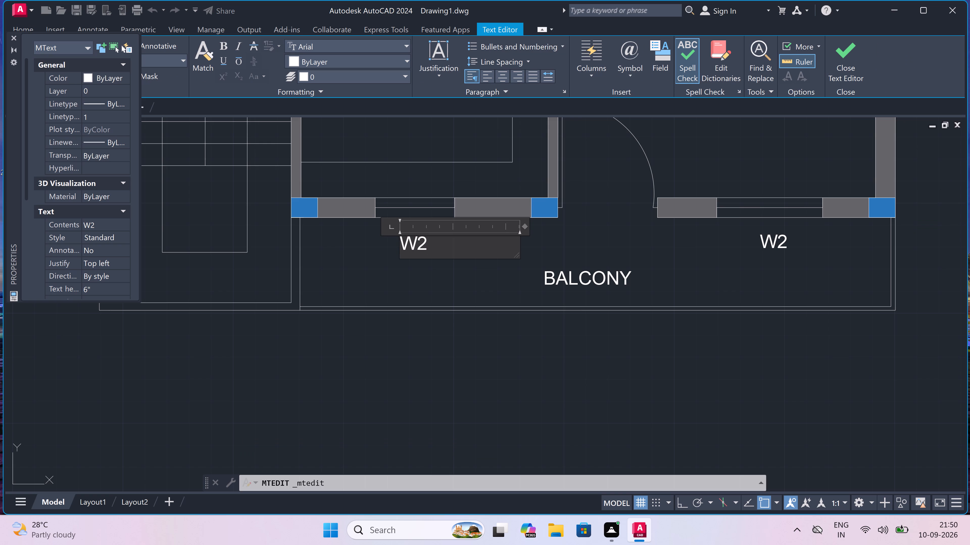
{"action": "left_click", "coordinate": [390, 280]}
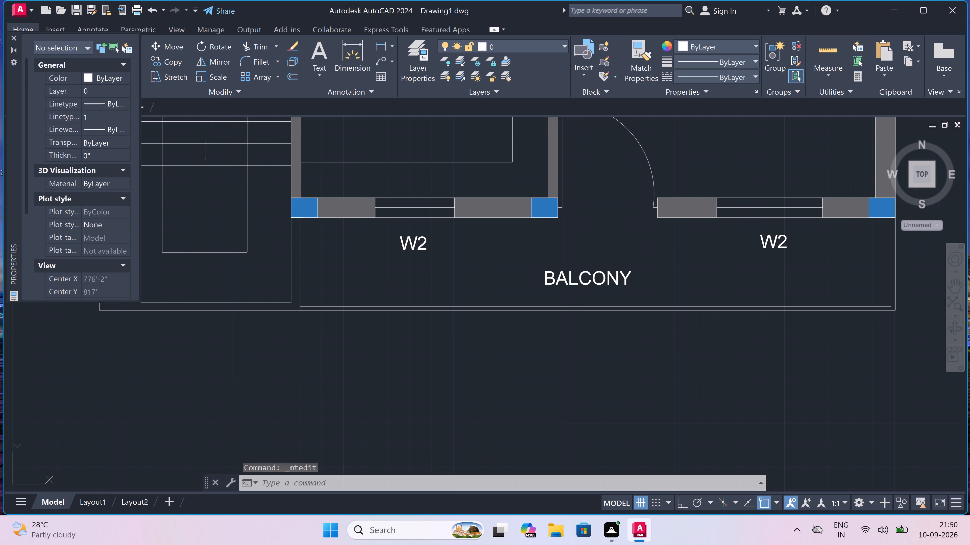
Change the label text below the living hall's balcony-side window to W1.
{"action": "triple_click", "coordinate": [778, 238]}
{"action": "left_click", "coordinate": [790, 243]}
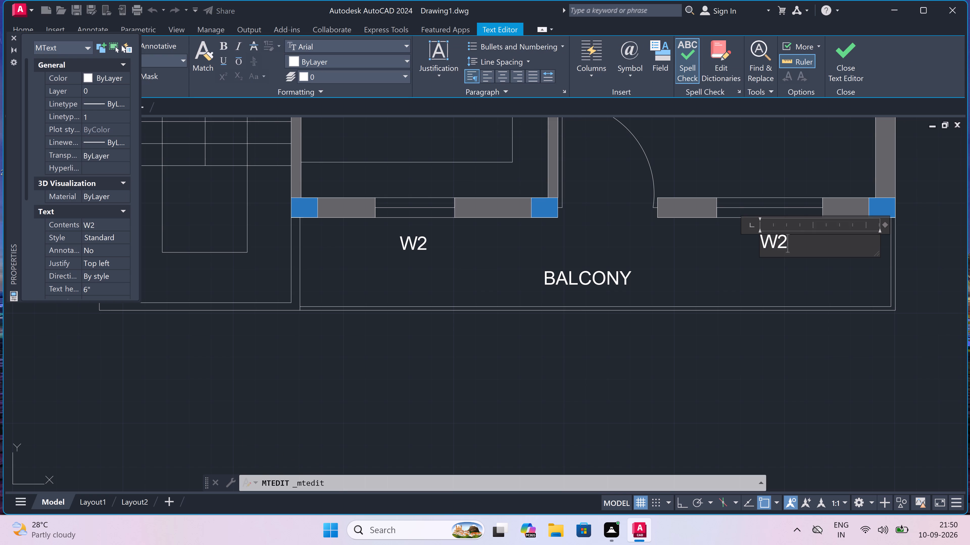
{"action": "key", "text": "BackSpace"}
{"action": "key", "text": "1"}
{"action": "left_click", "coordinate": [733, 257]}
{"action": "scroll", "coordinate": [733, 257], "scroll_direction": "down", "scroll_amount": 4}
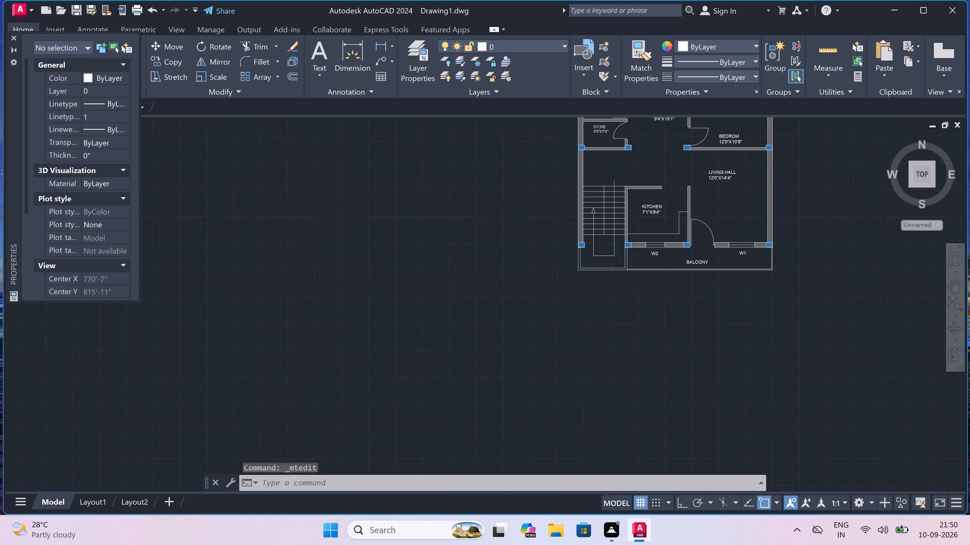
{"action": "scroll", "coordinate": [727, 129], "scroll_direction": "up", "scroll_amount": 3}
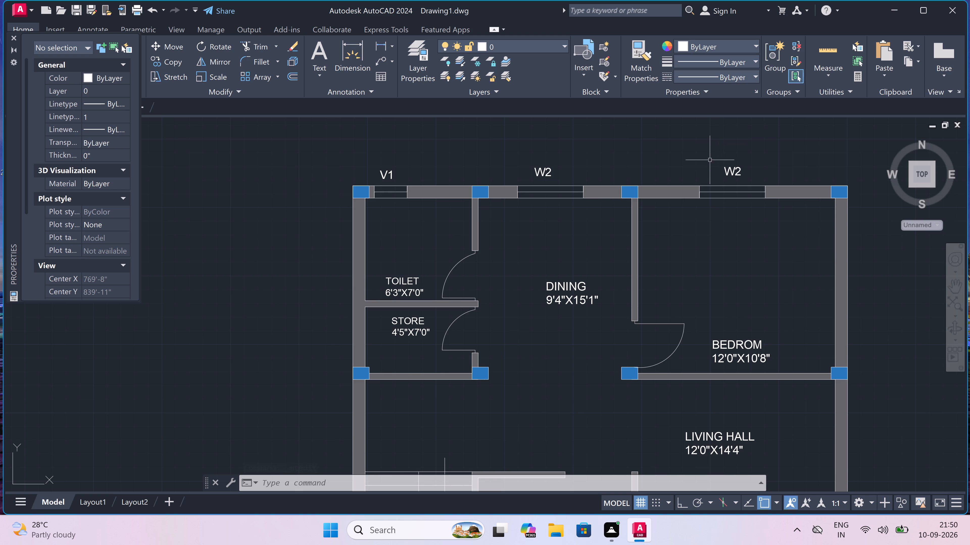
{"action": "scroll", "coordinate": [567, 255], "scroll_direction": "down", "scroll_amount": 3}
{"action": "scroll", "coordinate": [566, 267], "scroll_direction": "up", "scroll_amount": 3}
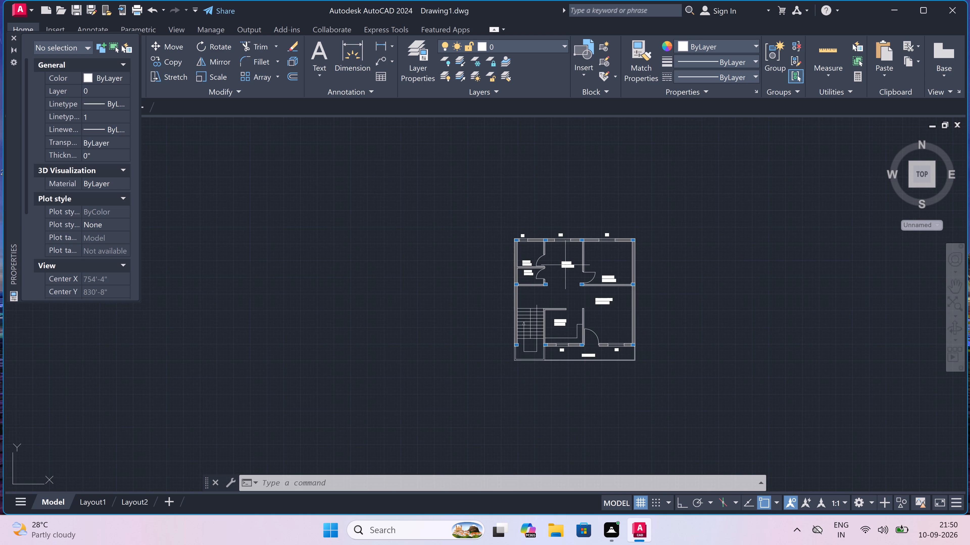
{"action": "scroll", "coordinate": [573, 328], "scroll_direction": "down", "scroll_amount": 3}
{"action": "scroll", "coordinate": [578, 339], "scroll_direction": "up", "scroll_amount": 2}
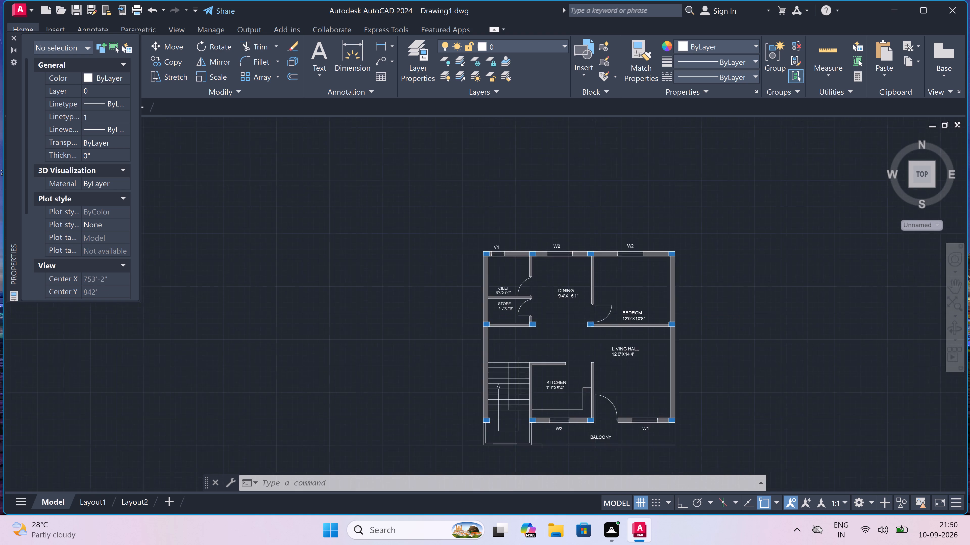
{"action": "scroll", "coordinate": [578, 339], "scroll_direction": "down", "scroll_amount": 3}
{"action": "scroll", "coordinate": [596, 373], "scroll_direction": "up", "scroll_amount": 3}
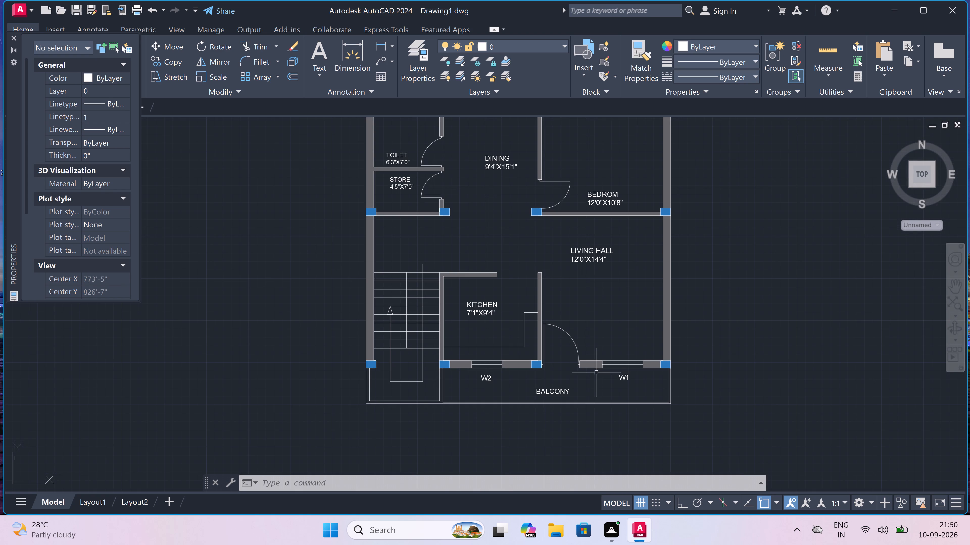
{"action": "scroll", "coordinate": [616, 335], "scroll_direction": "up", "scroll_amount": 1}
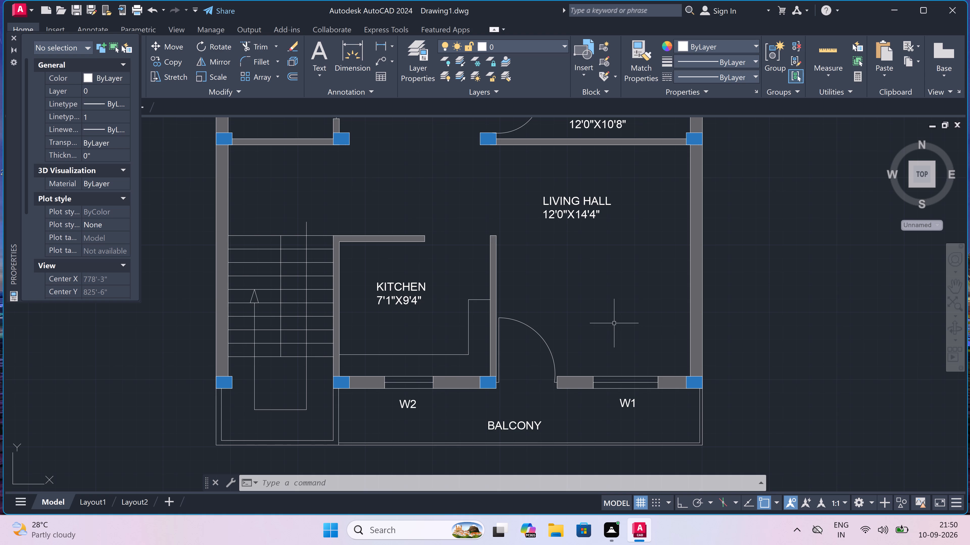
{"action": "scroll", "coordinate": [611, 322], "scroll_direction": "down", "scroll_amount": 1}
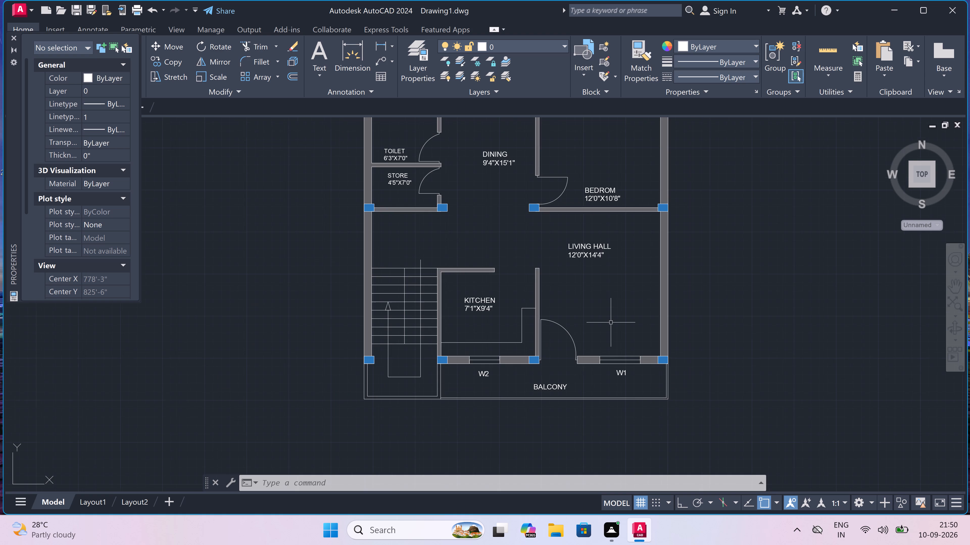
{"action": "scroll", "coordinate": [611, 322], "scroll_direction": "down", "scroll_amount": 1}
Draw a horizontal construction line a short distance above the floor plan with Ortho on, and end the XLINE command.
{"action": "key", "text": "x"}
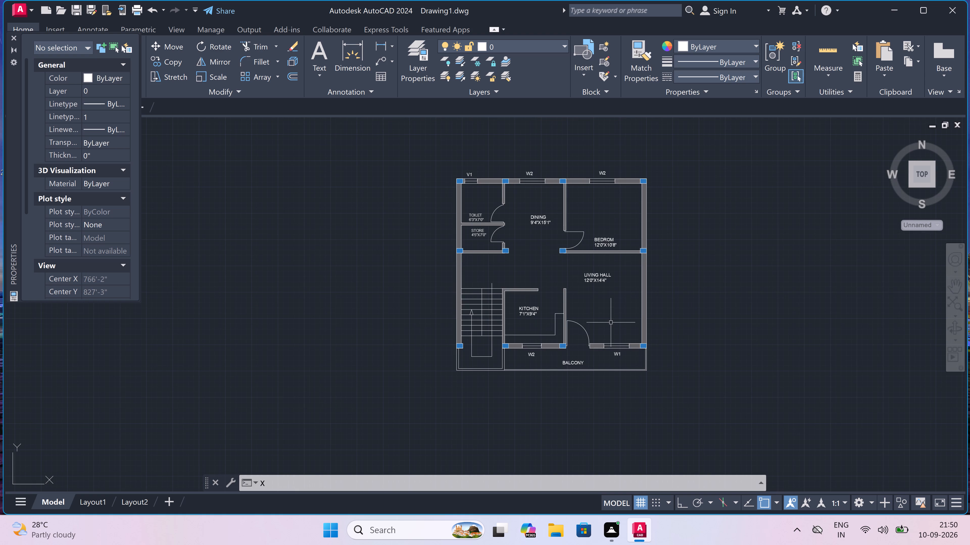
{"action": "type", "text": "L"}
{"action": "key", "text": "space"}
{"action": "scroll", "coordinate": [589, 296], "scroll_direction": "down", "scroll_amount": 2}
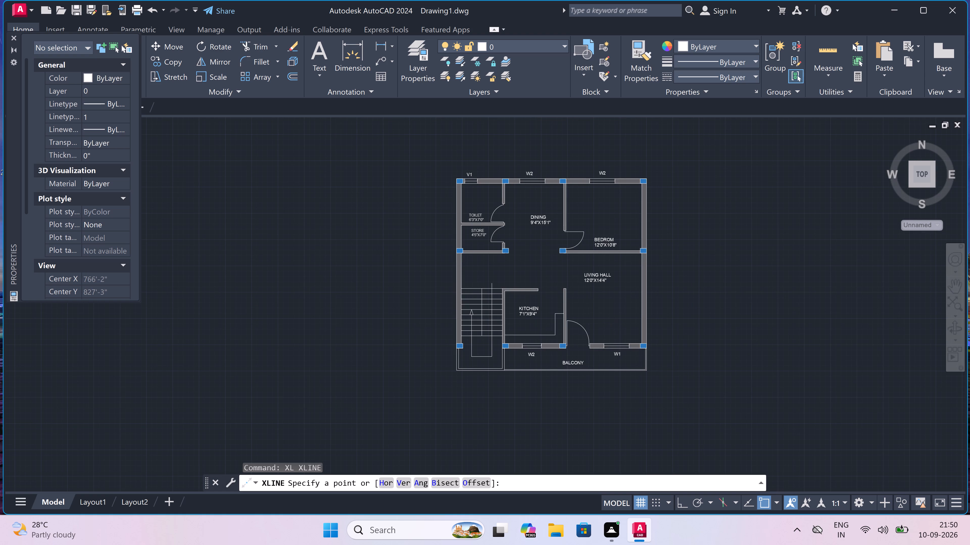
{"action": "scroll", "coordinate": [550, 241], "scroll_direction": "up", "scroll_amount": 1}
{"action": "scroll", "coordinate": [534, 224], "scroll_direction": "up", "scroll_amount": 1}
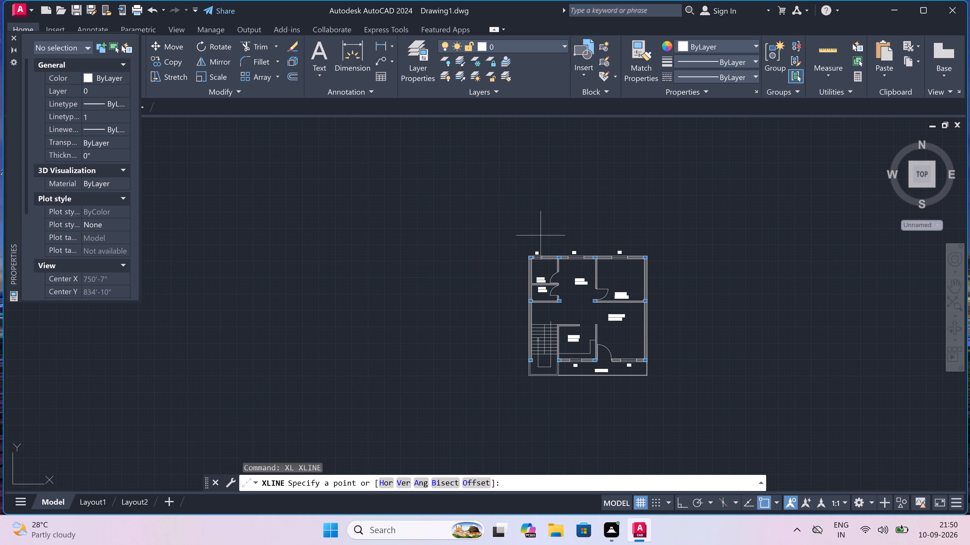
{"action": "scroll", "coordinate": [534, 224], "scroll_direction": "up", "scroll_amount": 1}
{"action": "left_click", "coordinate": [516, 235]}
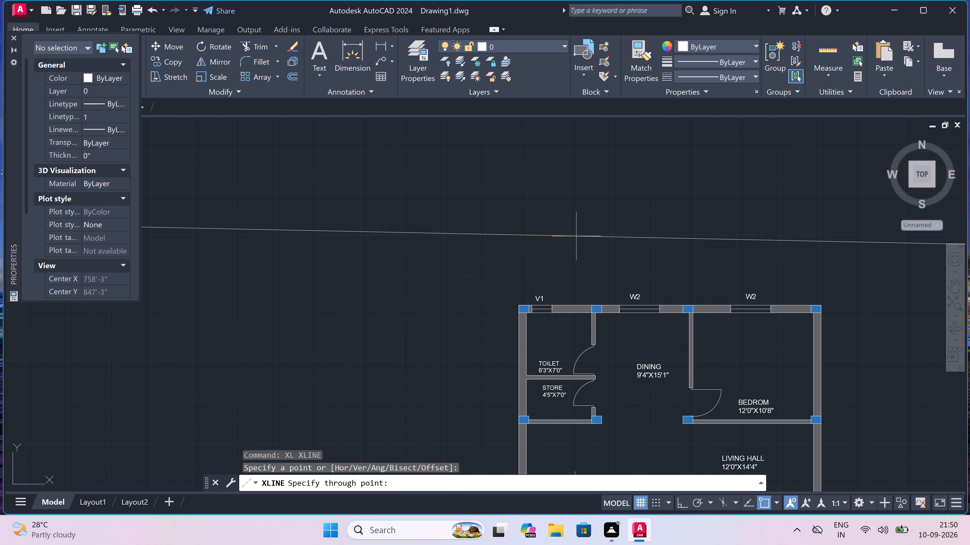
{"action": "key", "text": "F8"}
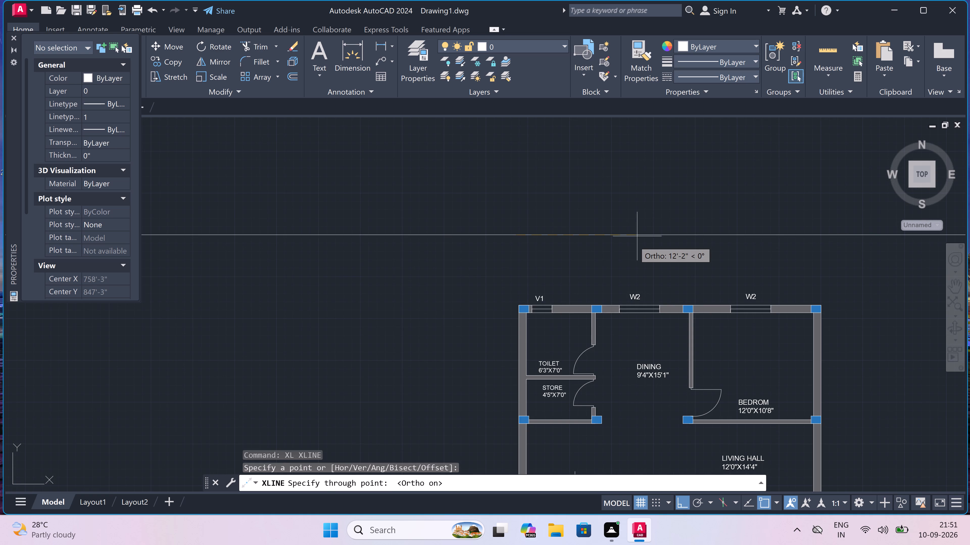
{"action": "left_click", "coordinate": [634, 244]}
{"action": "scroll", "coordinate": [634, 244], "scroll_direction": "down", "scroll_amount": 4}
{"action": "scroll", "coordinate": [695, 246], "scroll_direction": "up", "scroll_amount": 1}
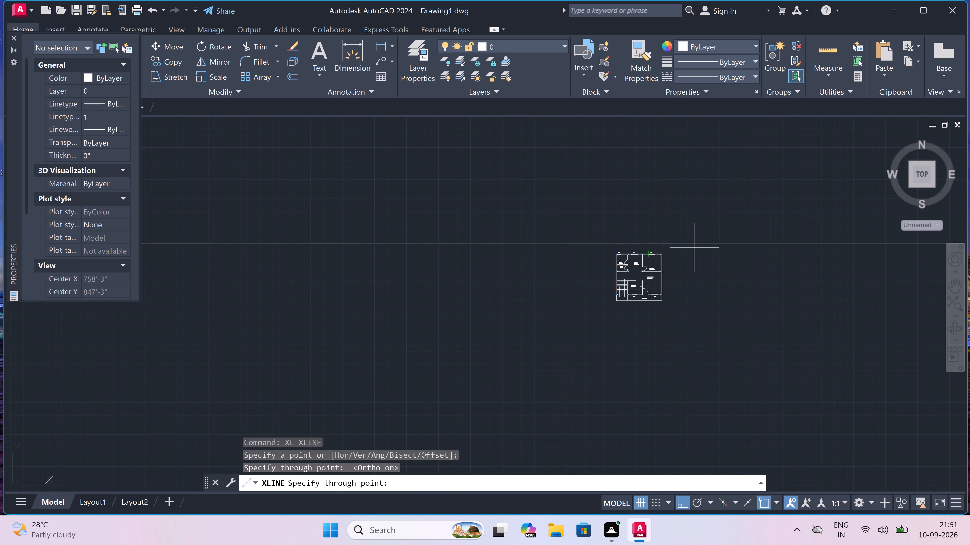
{"action": "scroll", "coordinate": [695, 246], "scroll_direction": "up", "scroll_amount": 1}
{"action": "key", "text": "Escape"}
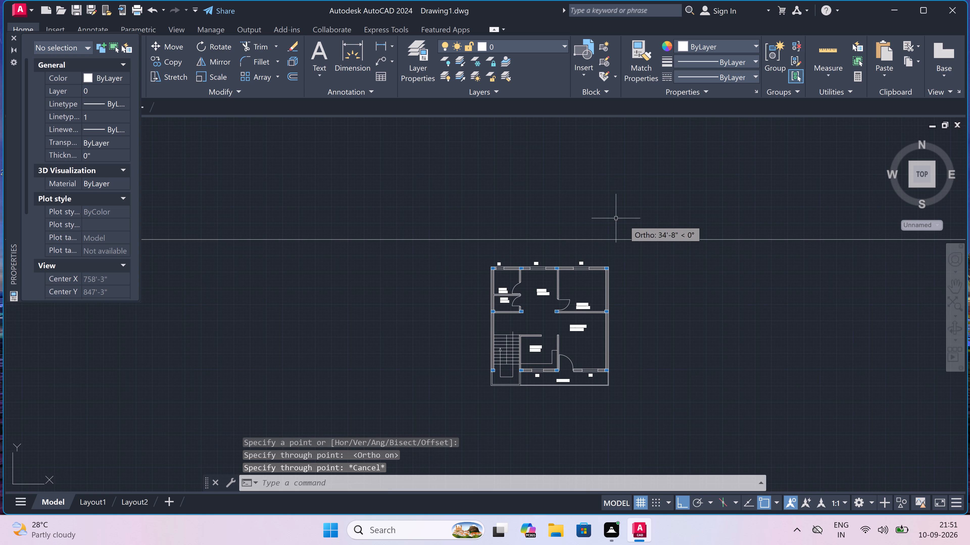
Offset the horizontal construction line above the plan upward by 1'6" and end the command.
{"action": "scroll", "coordinate": [561, 221], "scroll_direction": "up", "scroll_amount": 2}
{"action": "key", "text": "o"}
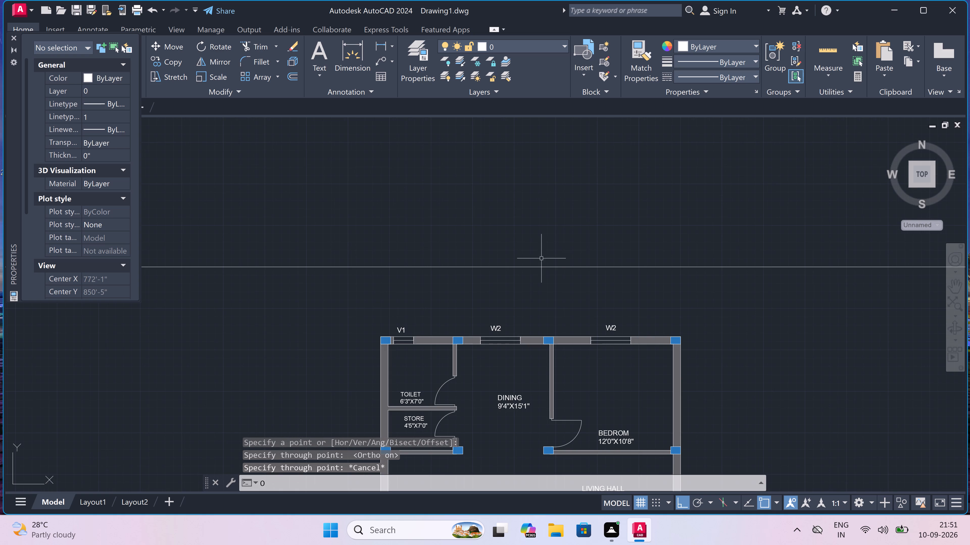
{"action": "key", "text": "space"}
{"action": "left_click", "coordinate": [537, 268]}
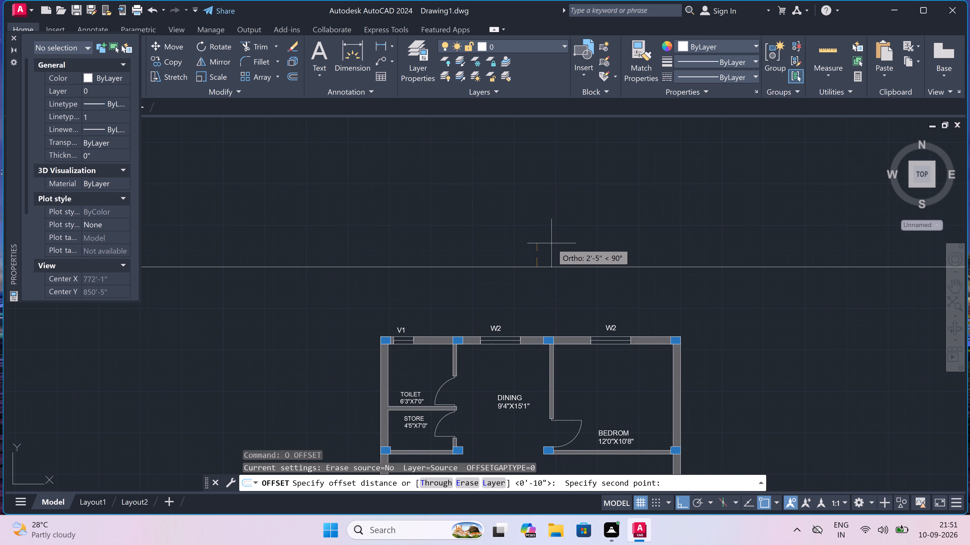
{"action": "type", "text": "1'"}
{"action": "type", "text": "6\""}
{"action": "key", "text": "space"}
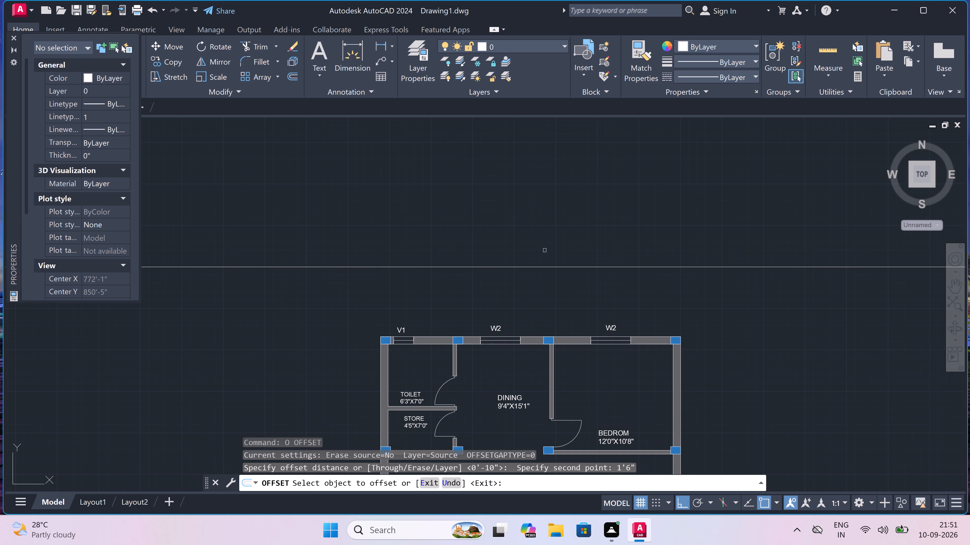
{"action": "left_click_drag", "start_coordinate": [539, 268], "coordinate": [538, 265]}
{"action": "left_click", "coordinate": [536, 250]}
{"action": "key", "text": "Escape"}
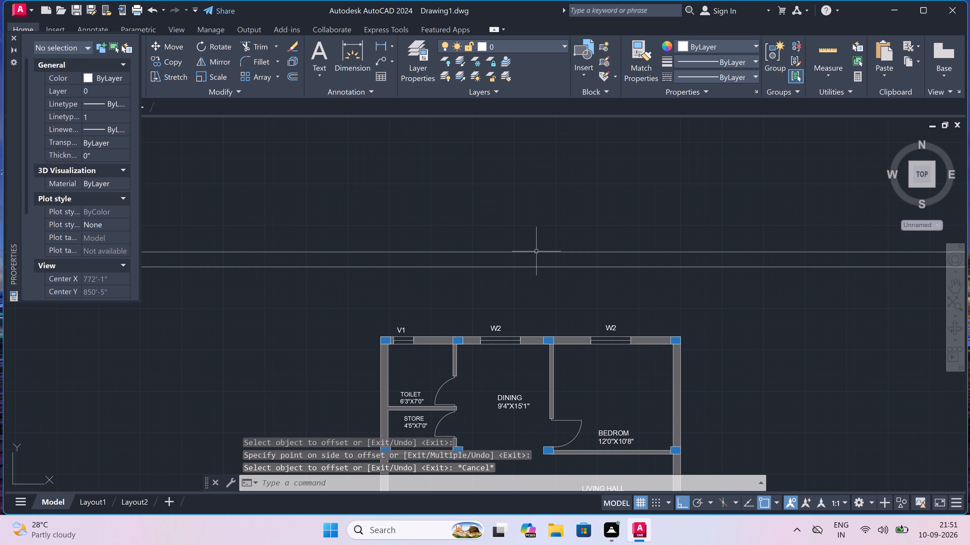
Offset the uppermost construction line upward by 3' and end the command.
{"action": "type", "text": "O"}
{"action": "key", "text": "space"}
{"action": "left_click", "coordinate": [536, 250]}
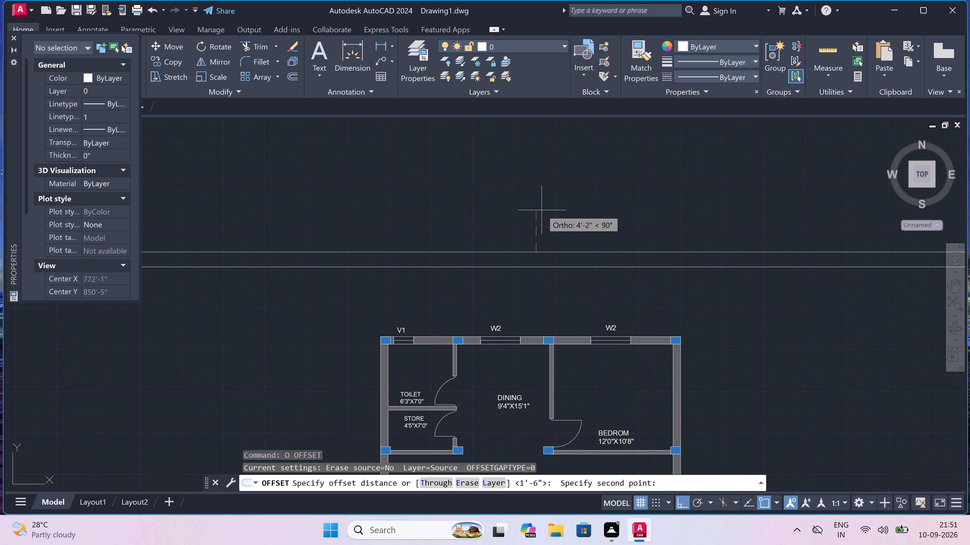
{"action": "type", "text": "3'"}
{"action": "key", "text": "space"}
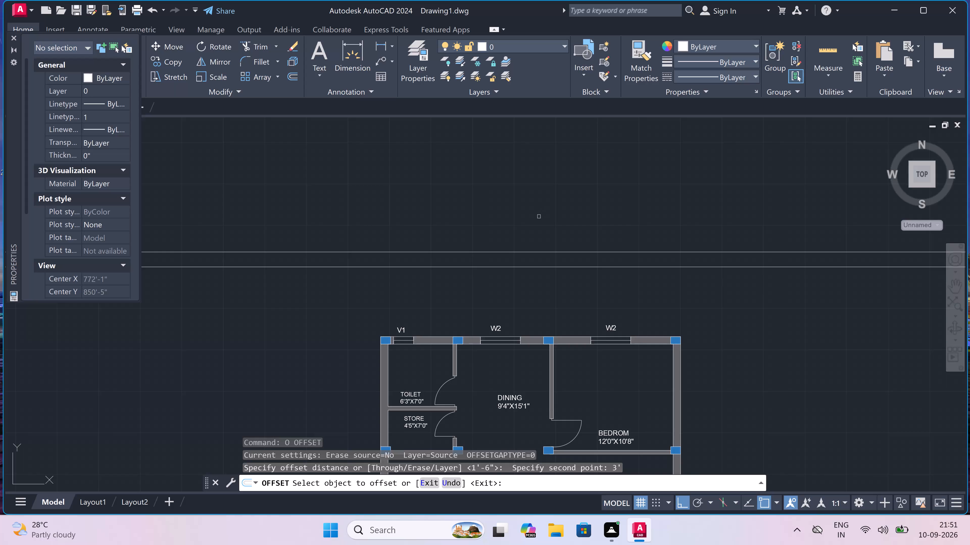
{"action": "left_click_drag", "start_coordinate": [533, 251], "coordinate": [532, 246]}
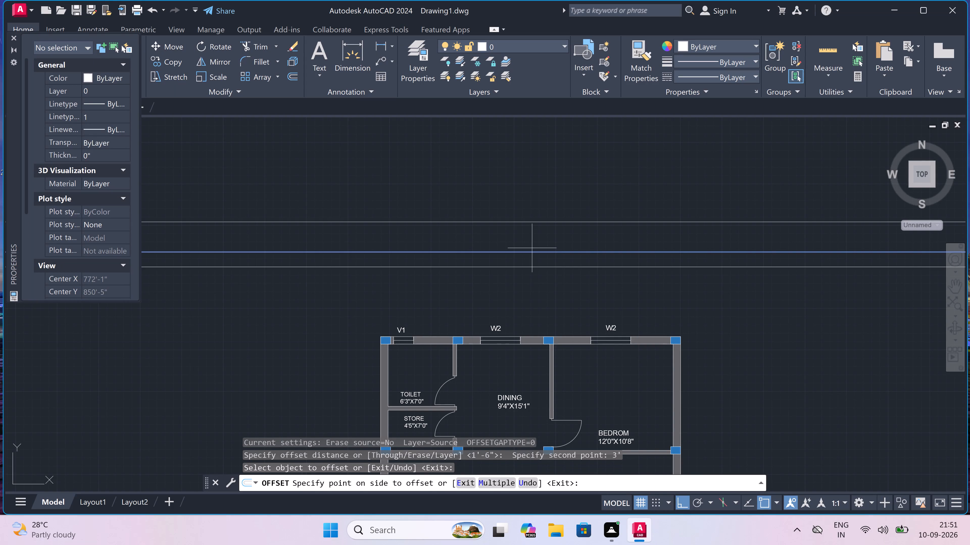
{"action": "left_click", "coordinate": [528, 231]}
{"action": "key", "text": "Escape"}
Offset the uppermost of the three construction lines upward by 4' and end the command.
{"action": "key", "text": "o"}
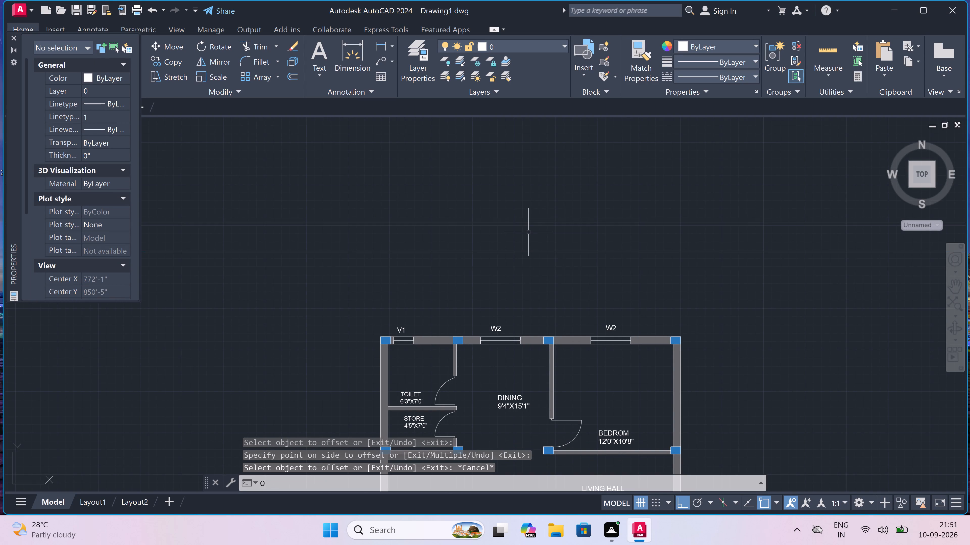
{"action": "key", "text": "space"}
{"action": "left_click", "coordinate": [527, 223]}
{"action": "type", "text": "4'"}
{"action": "key", "text": "space"}
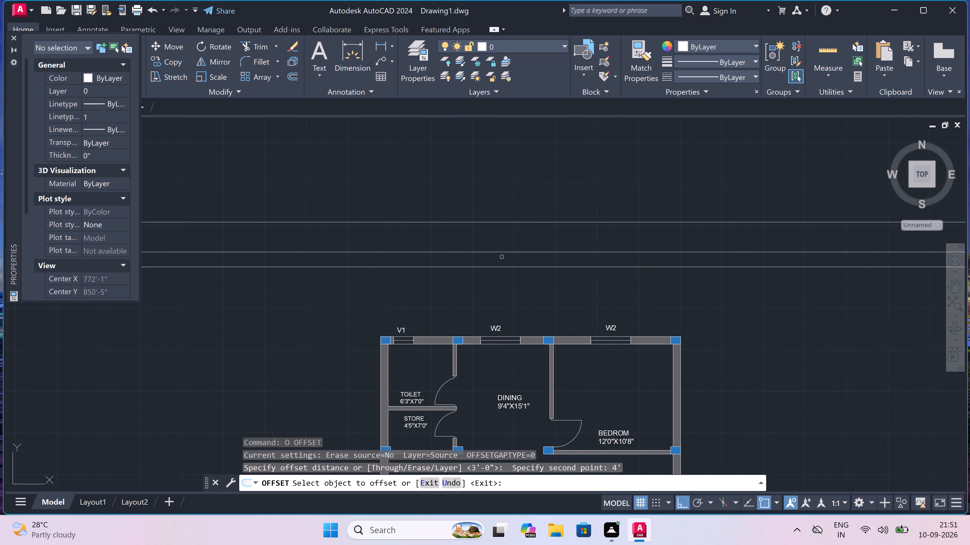
{"action": "left_click", "coordinate": [505, 223]}
{"action": "left_click", "coordinate": [504, 190]}
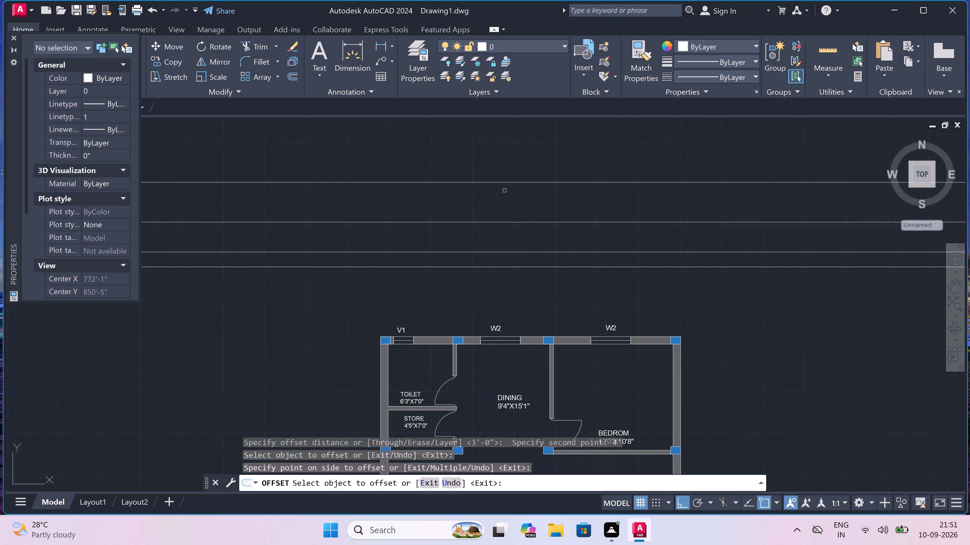
{"action": "scroll", "coordinate": [504, 190], "scroll_direction": "down", "scroll_amount": 4}
{"action": "scroll", "coordinate": [504, 182], "scroll_direction": "up", "scroll_amount": 5}
{"action": "scroll", "coordinate": [494, 216], "scroll_direction": "down", "scroll_amount": 3}
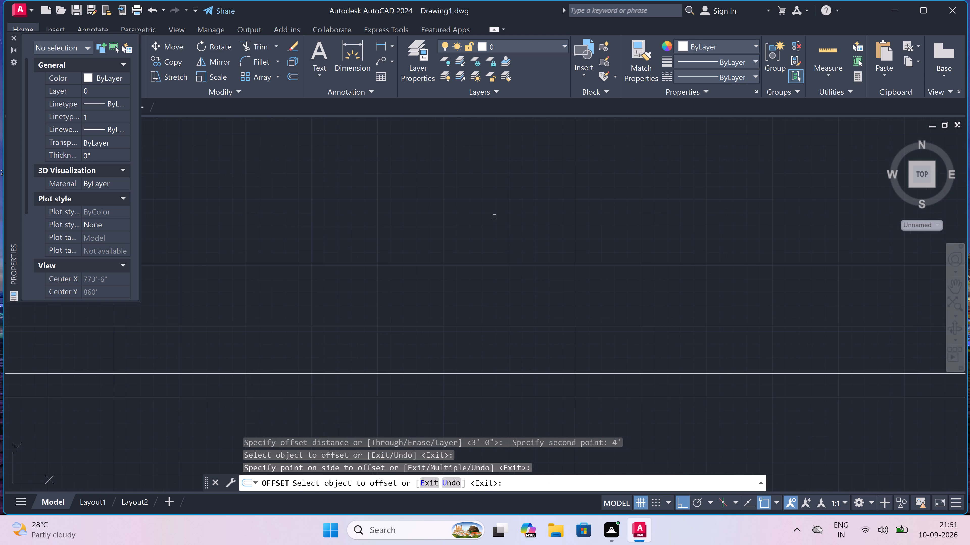
{"action": "scroll", "coordinate": [493, 222], "scroll_direction": "up", "scroll_amount": 2}
{"action": "key", "text": "Escape"}
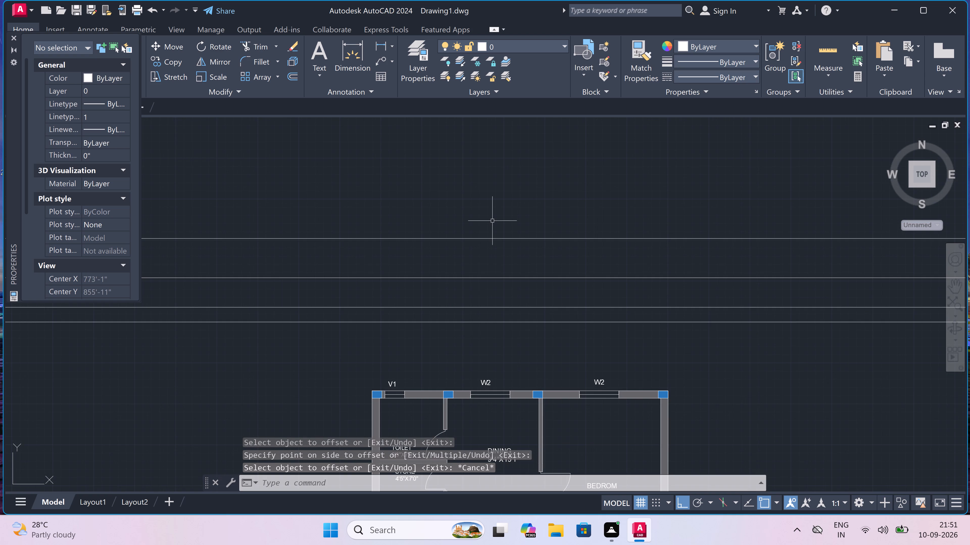
Offset the uppermost of the four construction lines upward by 3' and end the command.
{"action": "key", "text": "o"}
{"action": "key", "text": "space"}
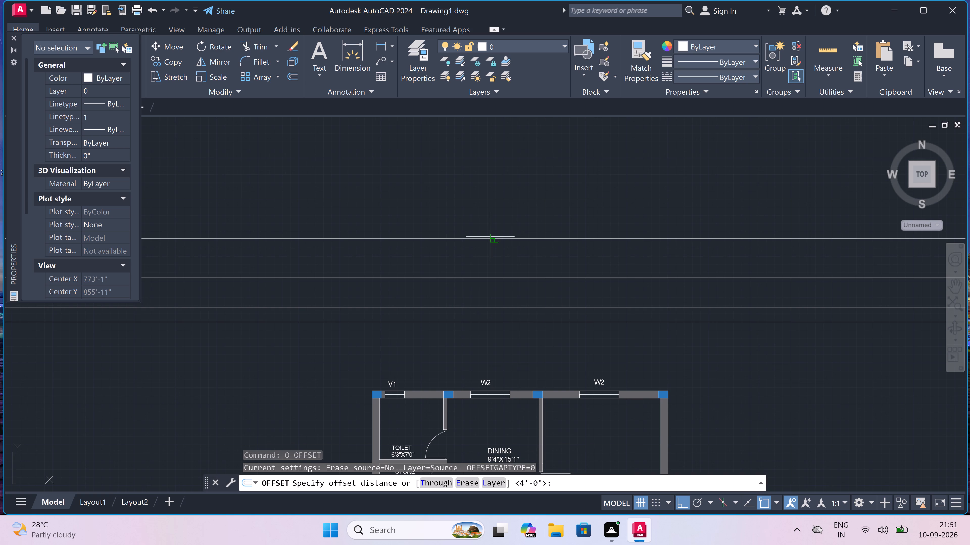
{"action": "left_click", "coordinate": [493, 238]}
{"action": "type", "text": "3'"}
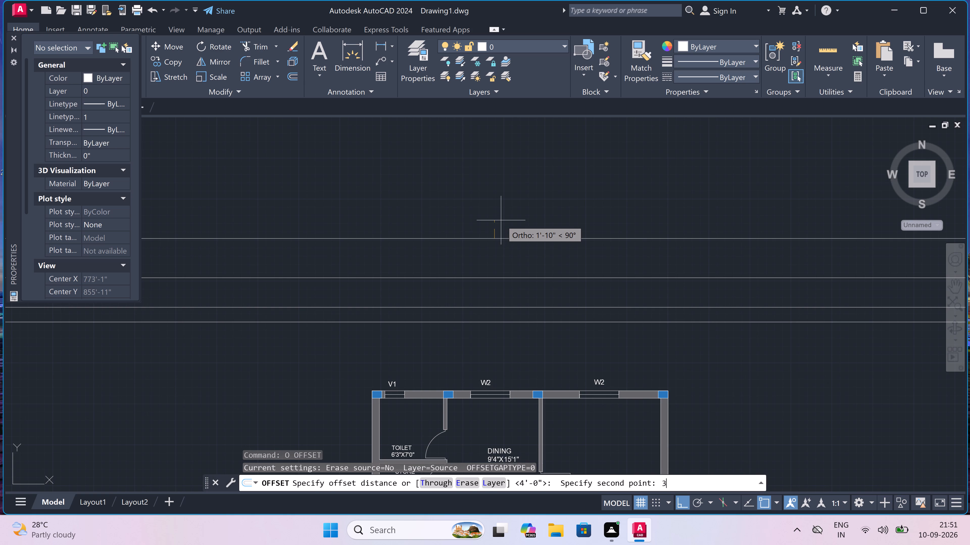
{"action": "key", "text": "space"}
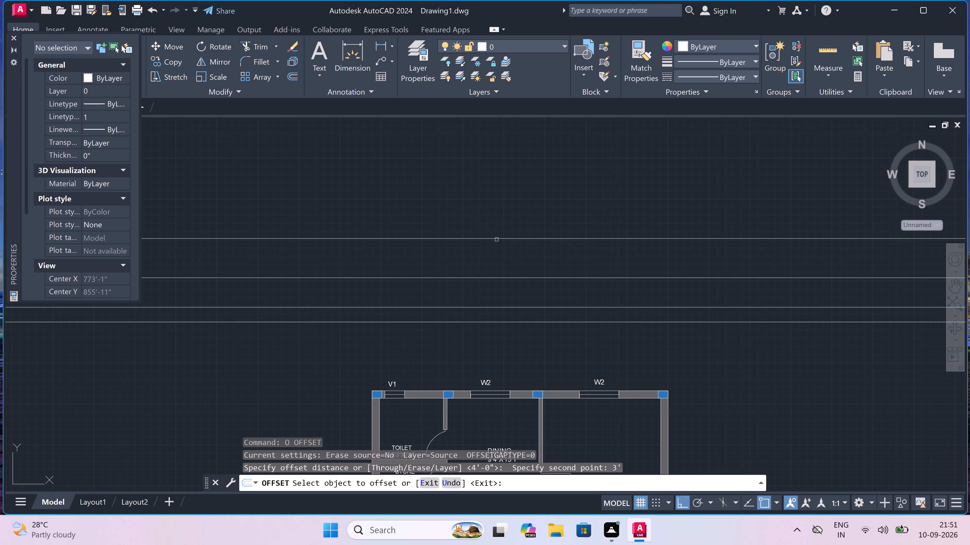
{"action": "left_click", "coordinate": [497, 238]}
{"action": "left_click", "coordinate": [499, 202]}
{"action": "key", "text": "Escape"}
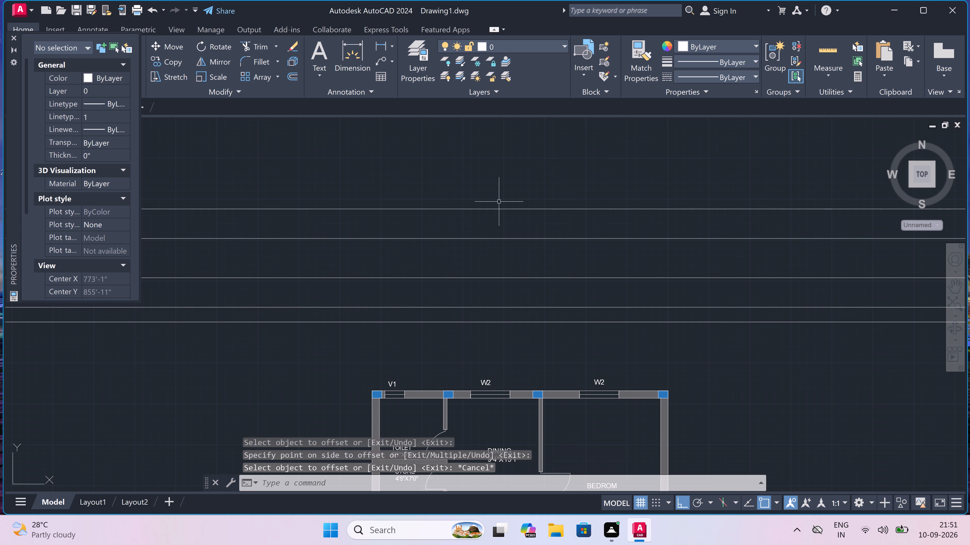
Offset the uppermost of the five construction lines upward by 6" and end the command.
{"action": "type", "text": "O"}
{"action": "key", "text": "space"}
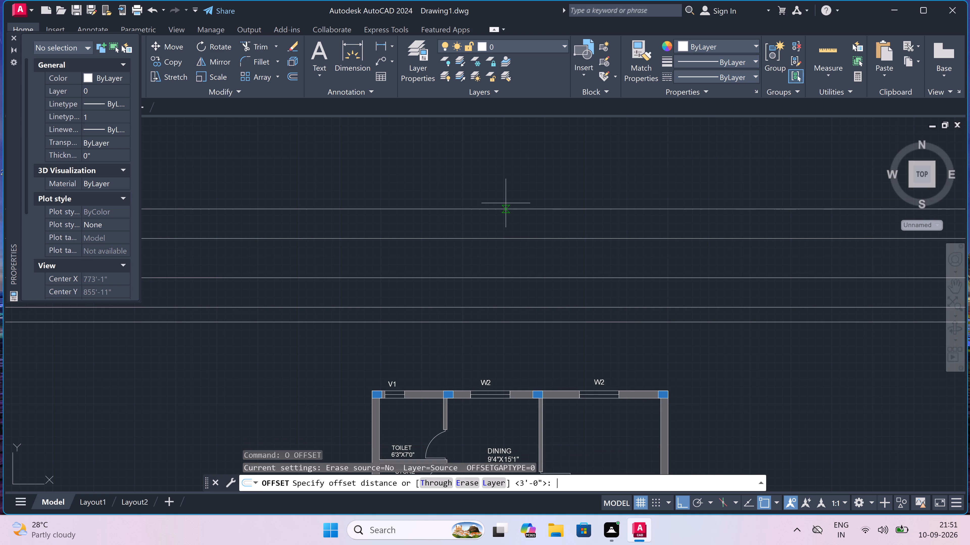
{"action": "left_click_drag", "start_coordinate": [504, 208], "coordinate": [504, 202]}
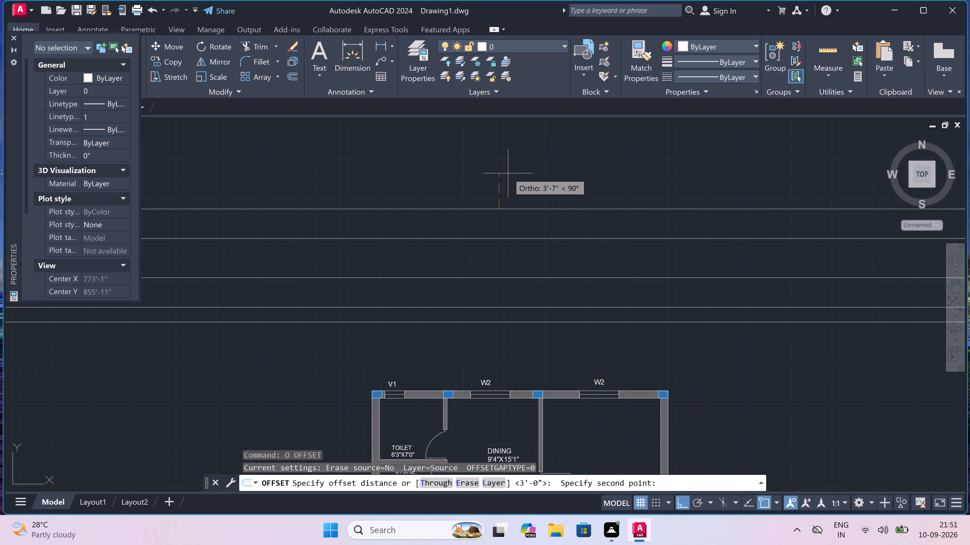
{"action": "key", "text": "3"}
{"action": "key", "text": "BackSpace"}
{"action": "type", "text": "6\""}
{"action": "key", "text": "space"}
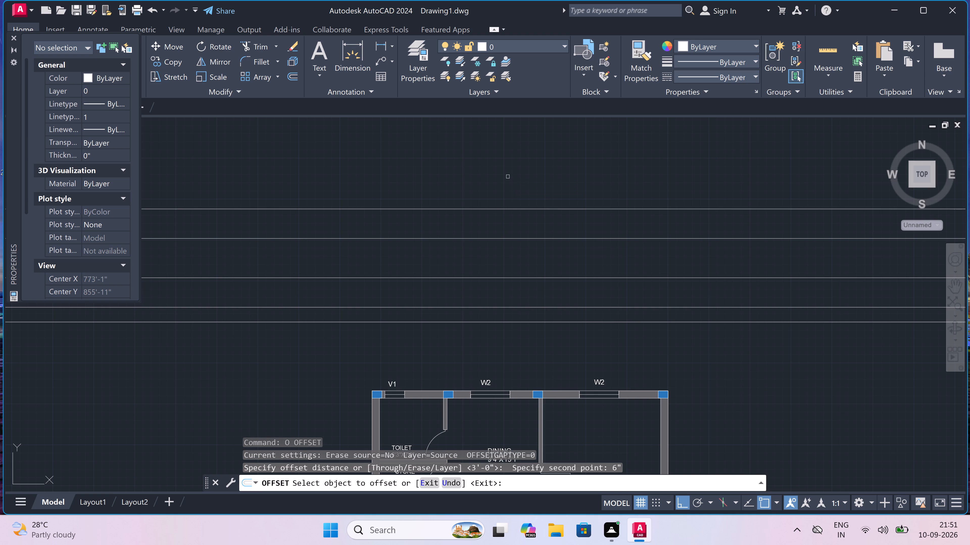
{"action": "left_click", "coordinate": [503, 207]}
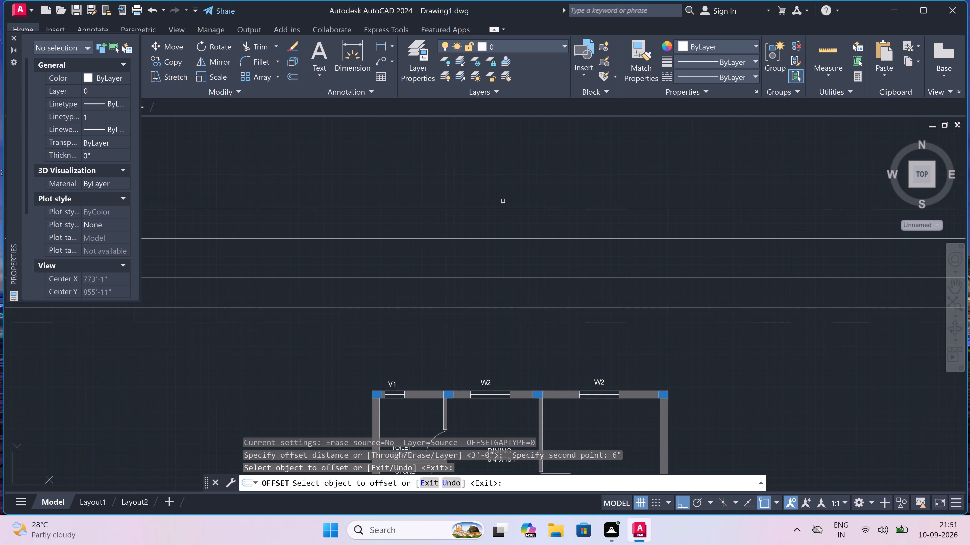
{"action": "left_click", "coordinate": [504, 207]}
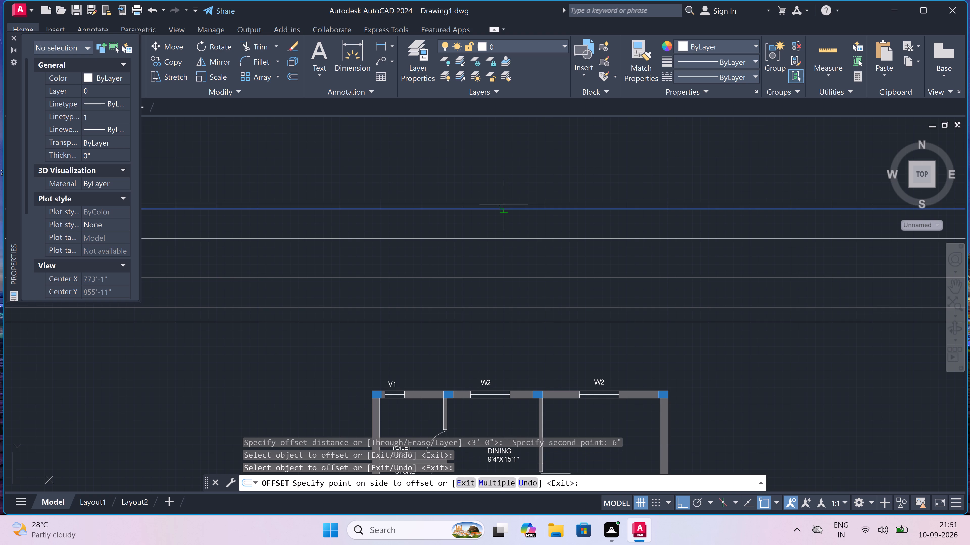
{"action": "left_click", "coordinate": [505, 193]}
{"action": "key", "text": "Escape"}
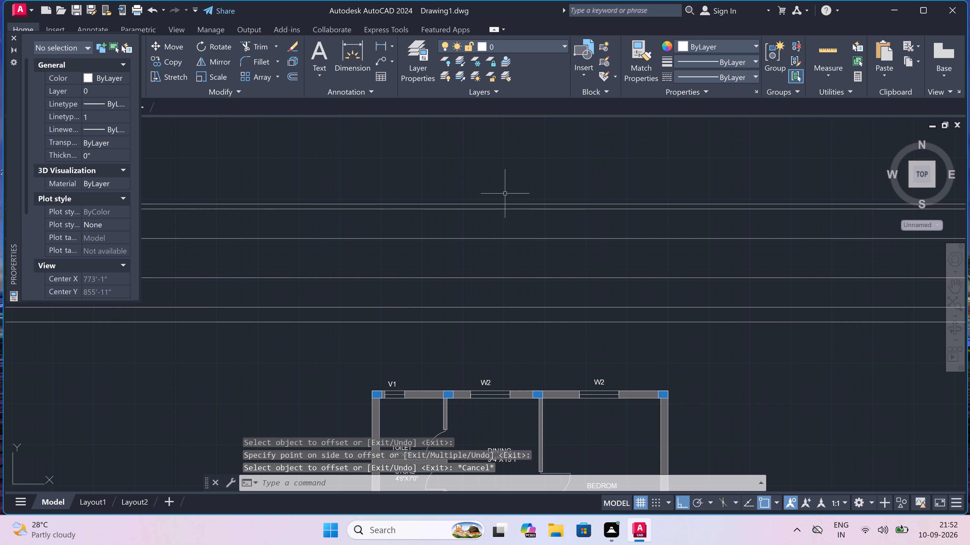
Offset the uppermost of the six horizontal construction lines upward by 3'6" and end the command.
{"action": "key", "text": "o"}
{"action": "key", "text": "space"}
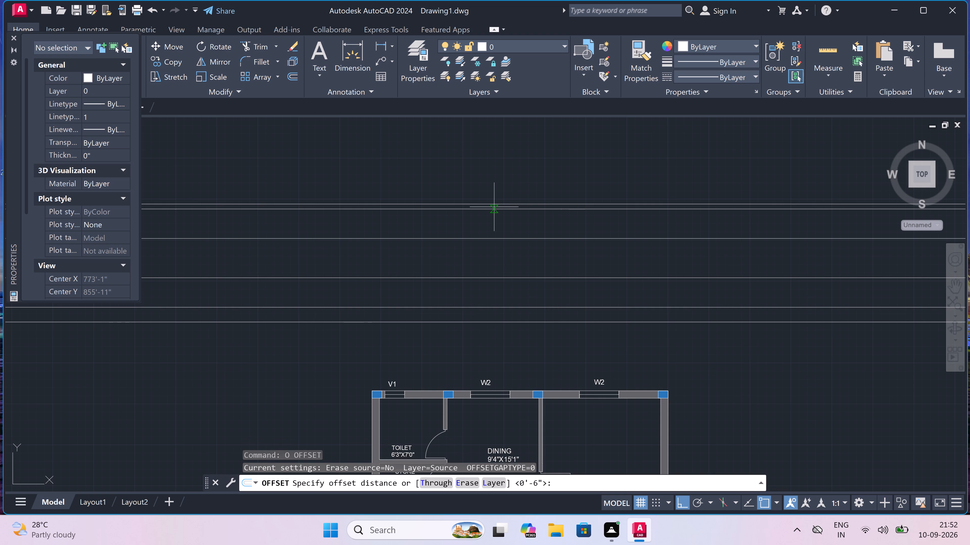
{"action": "left_click", "coordinate": [493, 205]}
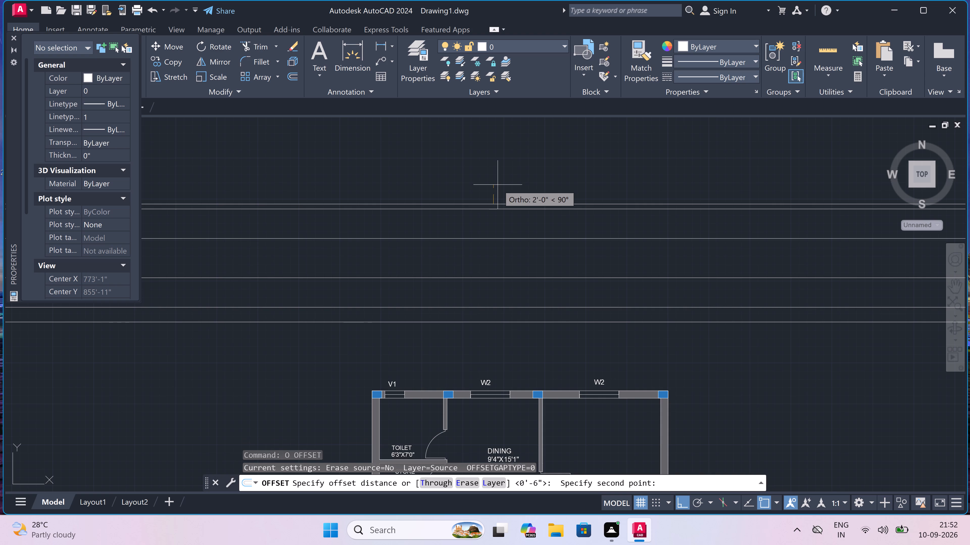
{"action": "type", "text": "3'"}
{"action": "type", "text": "6\""}
{"action": "key", "text": "space"}
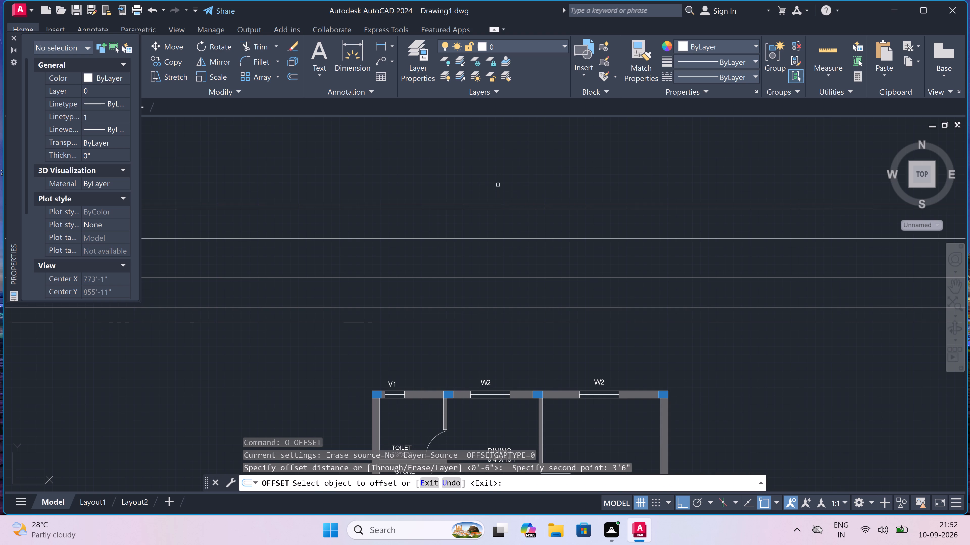
{"action": "scroll", "coordinate": [494, 197], "scroll_direction": "up", "scroll_amount": 2}
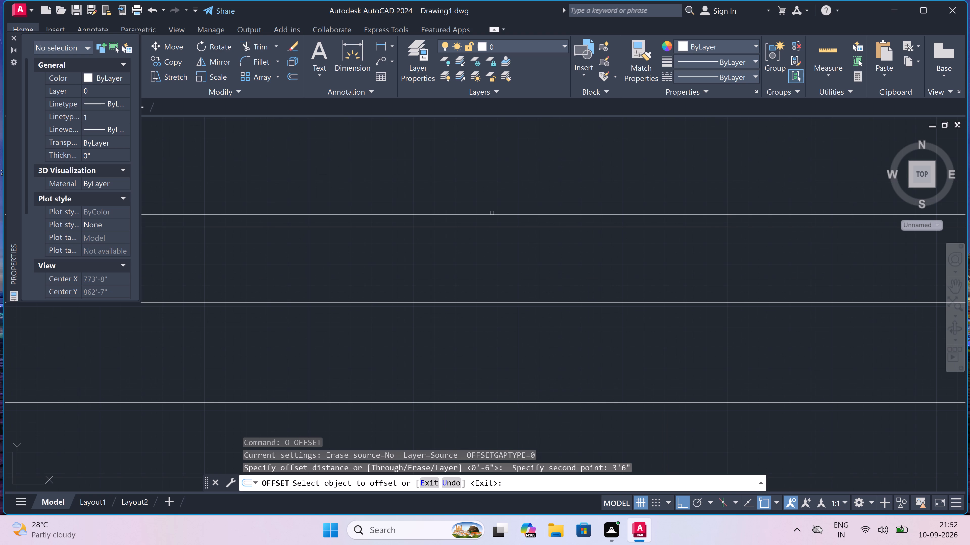
{"action": "left_click_drag", "start_coordinate": [494, 214], "coordinate": [494, 212]}
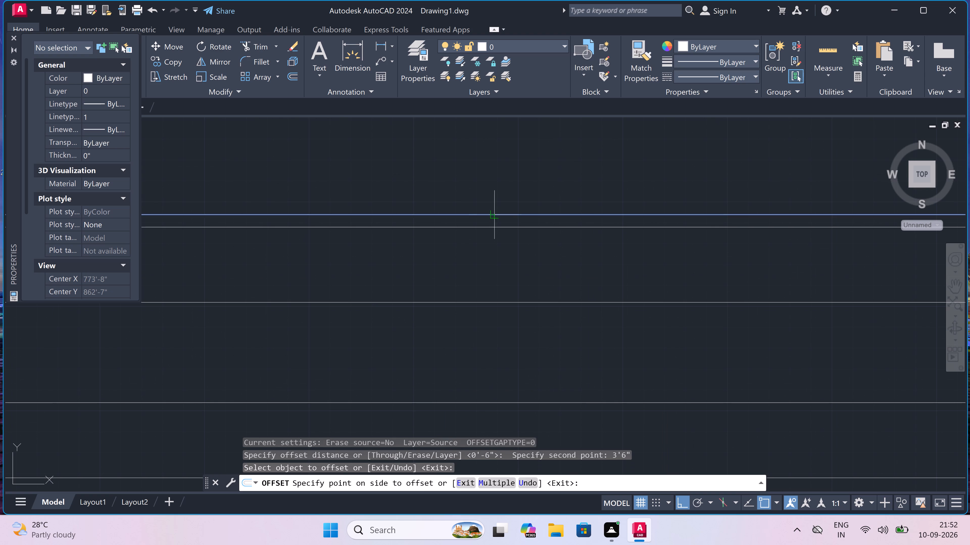
{"action": "left_click", "coordinate": [495, 192]}
{"action": "scroll", "coordinate": [495, 192], "scroll_direction": "down", "scroll_amount": 4}
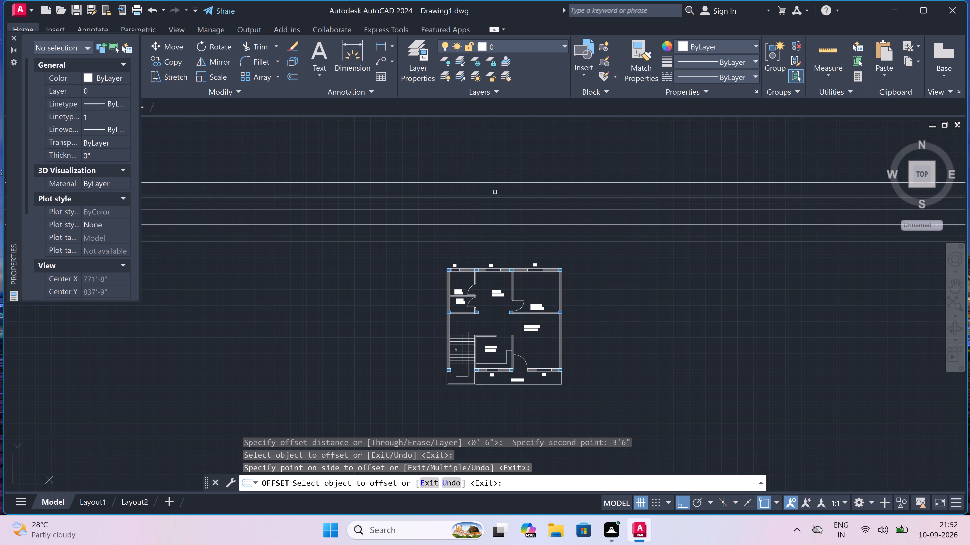
{"action": "key", "text": "Escape"}
Draw vertical construction lines through the staircase's outer column corner and the kitchen-side face of the wall between staircase and kitchen.
{"action": "scroll", "coordinate": [441, 254], "scroll_direction": "up", "scroll_amount": 1}
{"action": "scroll", "coordinate": [441, 254], "scroll_direction": "down", "scroll_amount": 2}
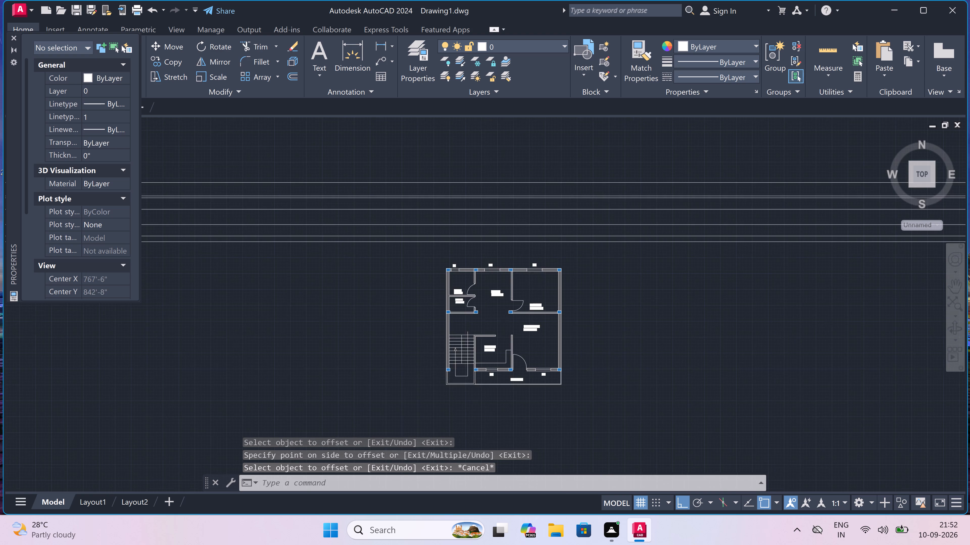
{"action": "scroll", "coordinate": [441, 326], "scroll_direction": "up", "scroll_amount": 2}
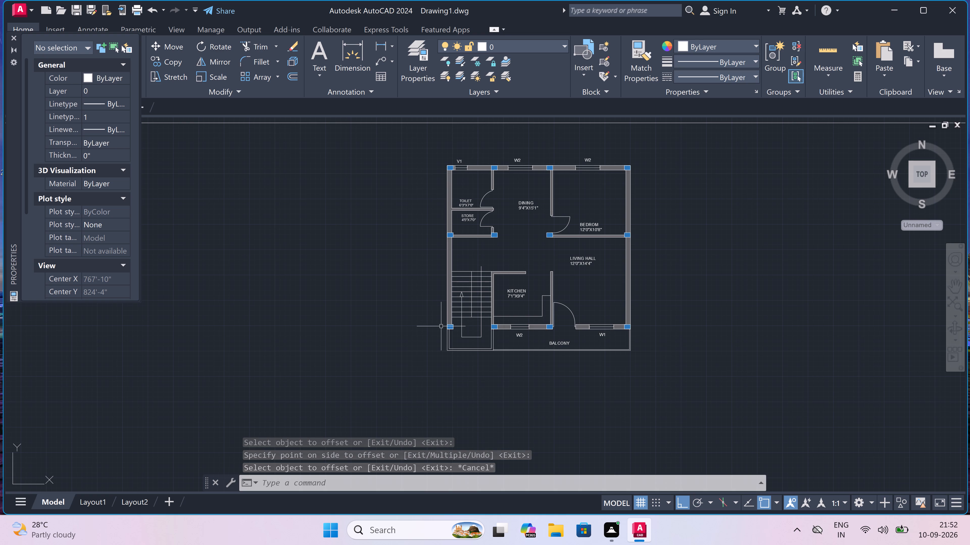
{"action": "key", "text": "x"}
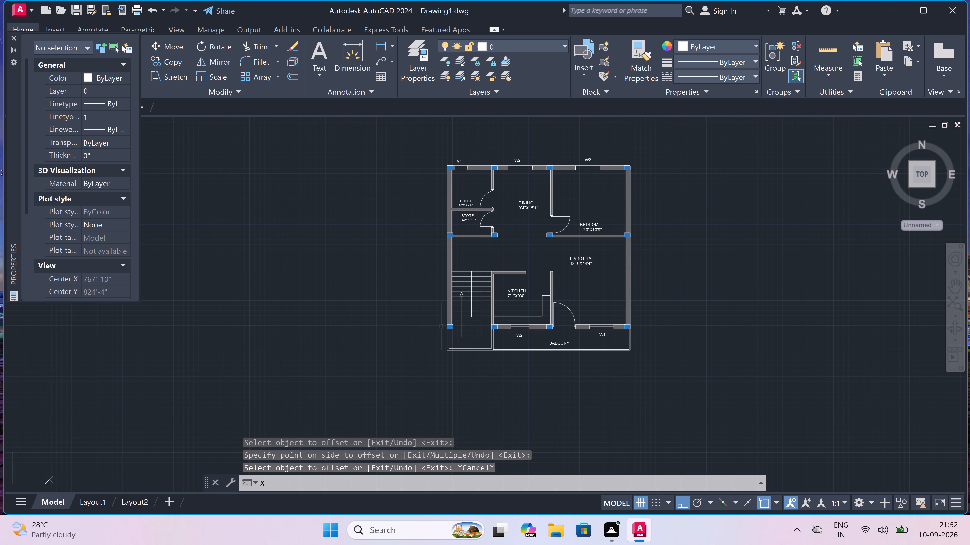
{"action": "type", "text": "L"}
{"action": "key", "text": "space"}
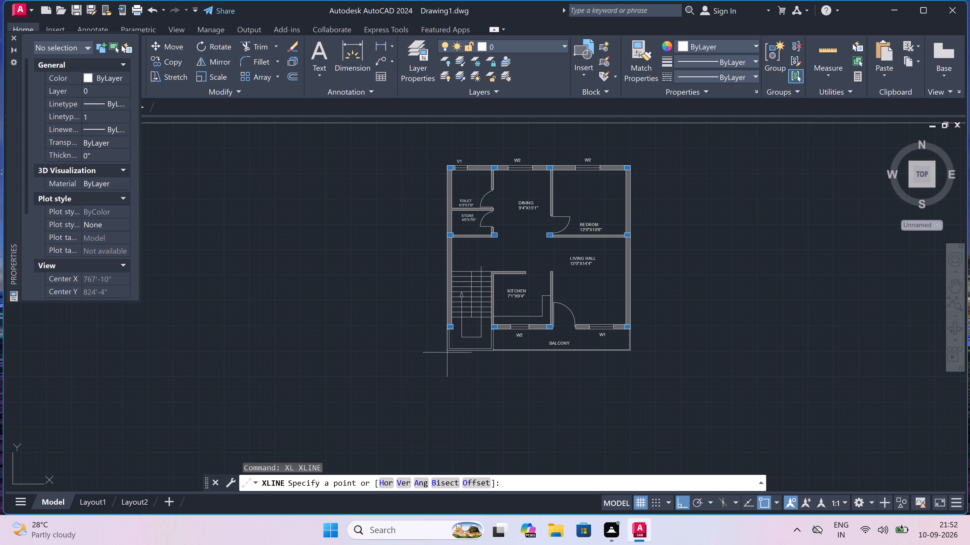
{"action": "left_click", "coordinate": [404, 478]}
{"action": "scroll", "coordinate": [479, 314], "scroll_direction": "up", "scroll_amount": 2}
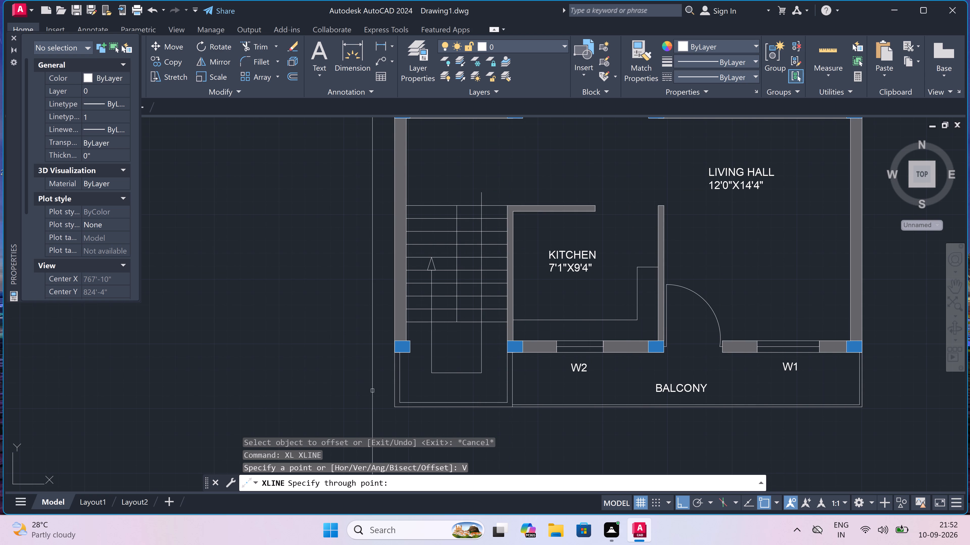
{"action": "scroll", "coordinate": [379, 381], "scroll_direction": "up", "scroll_amount": 2}
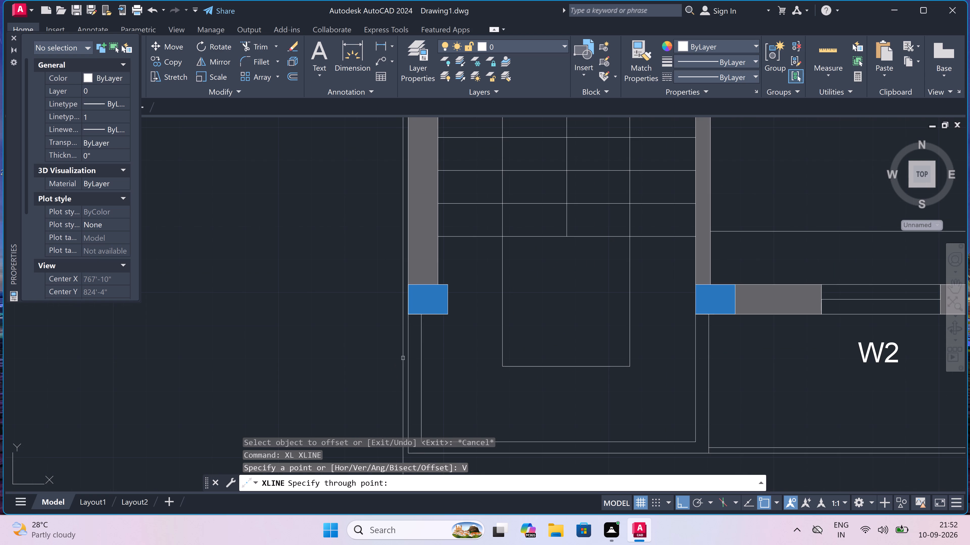
{"action": "left_click", "coordinate": [409, 311]}
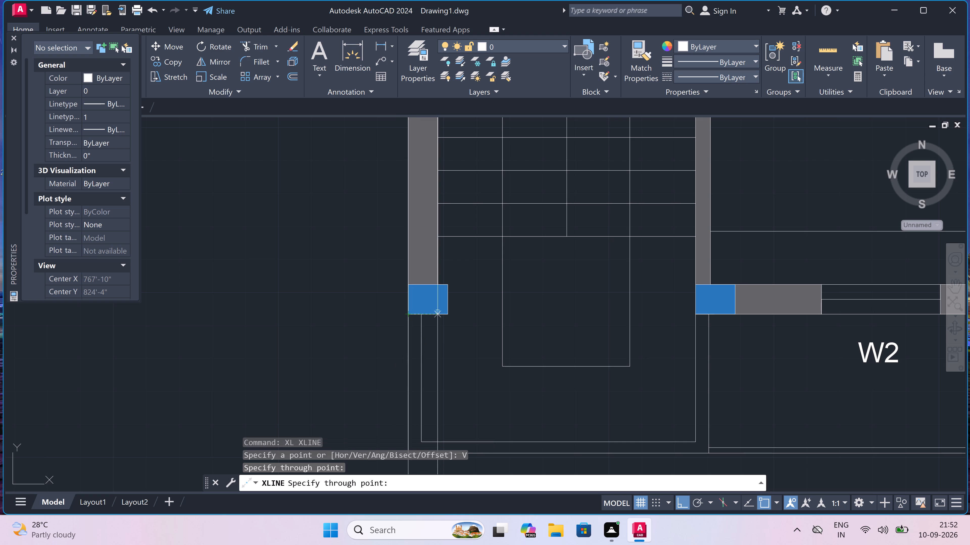
{"action": "scroll", "coordinate": [674, 315], "scroll_direction": "down", "scroll_amount": 4}
{"action": "scroll", "coordinate": [697, 313], "scroll_direction": "up", "scroll_amount": 4}
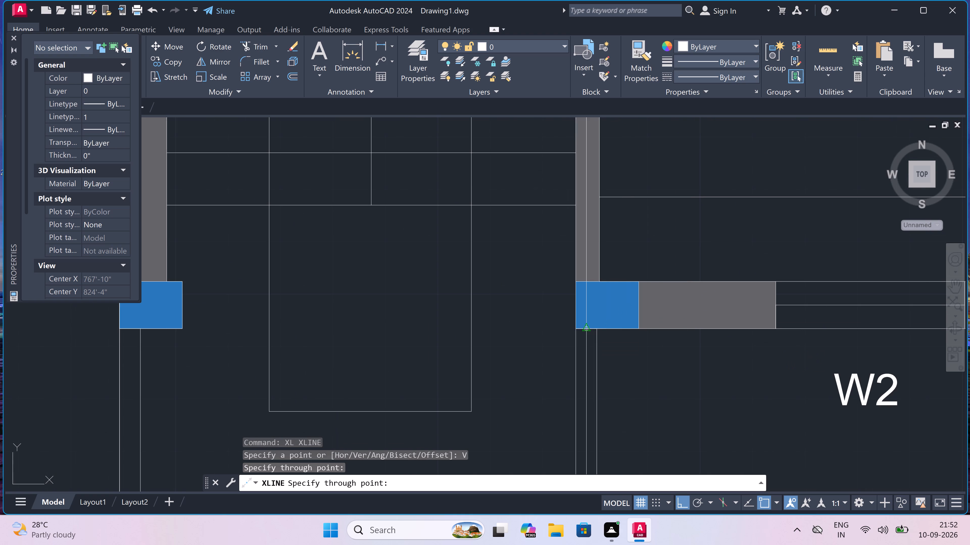
{"action": "left_click", "coordinate": [598, 330]}
Add vertical construction lines through both edges of the kitchen's W2 window on the balcony wall.
{"action": "scroll", "coordinate": [520, 326], "scroll_direction": "down", "scroll_amount": 5}
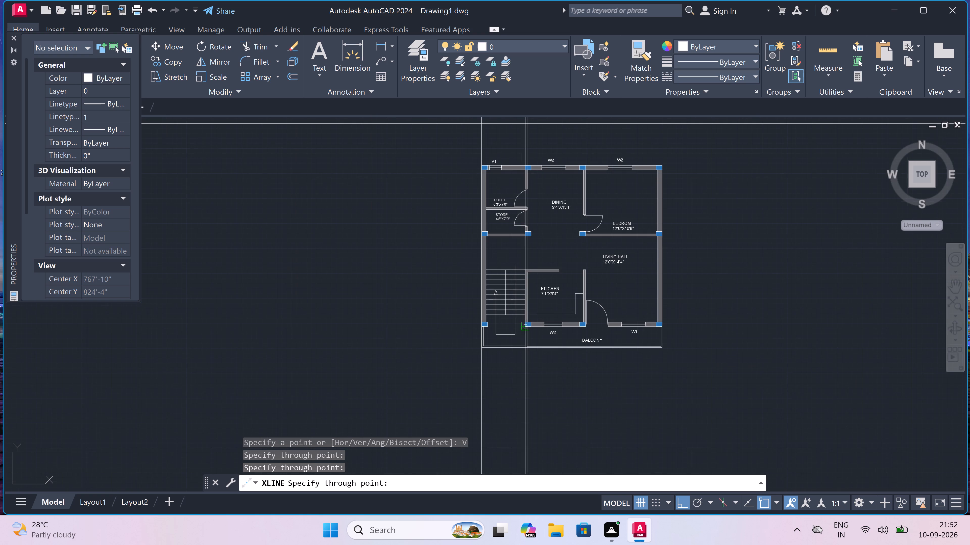
{"action": "scroll", "coordinate": [548, 324], "scroll_direction": "up", "scroll_amount": 3}
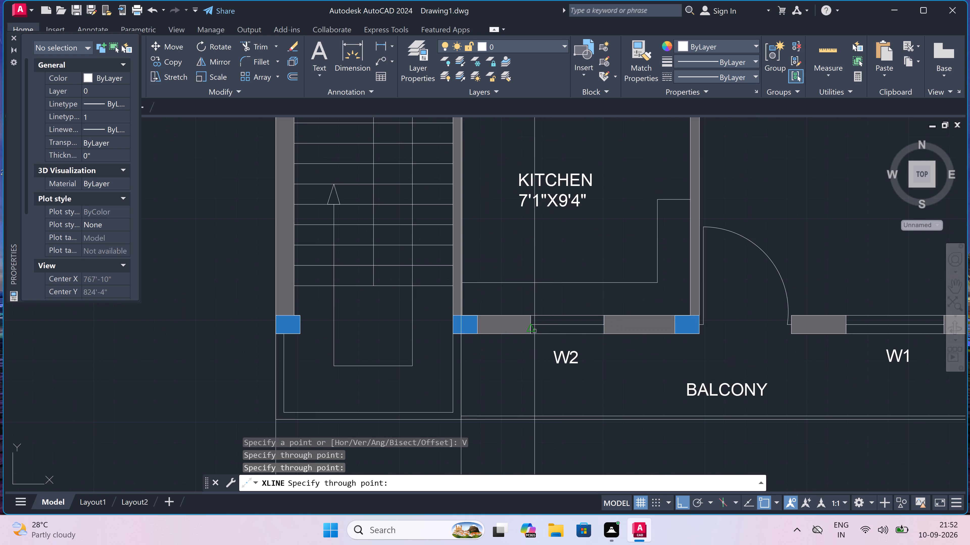
{"action": "left_click_drag", "start_coordinate": [532, 335], "coordinate": [535, 336]}
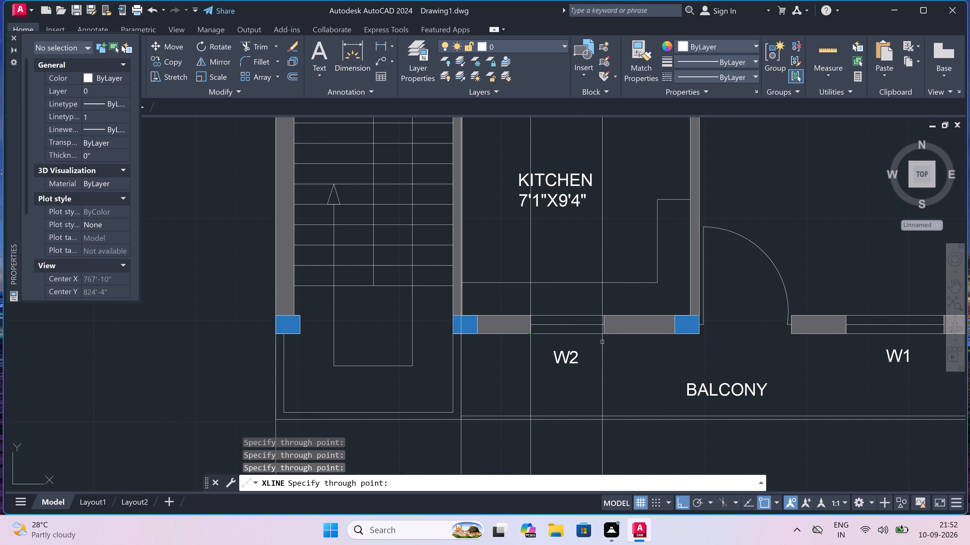
{"action": "left_click", "coordinate": [604, 336]}
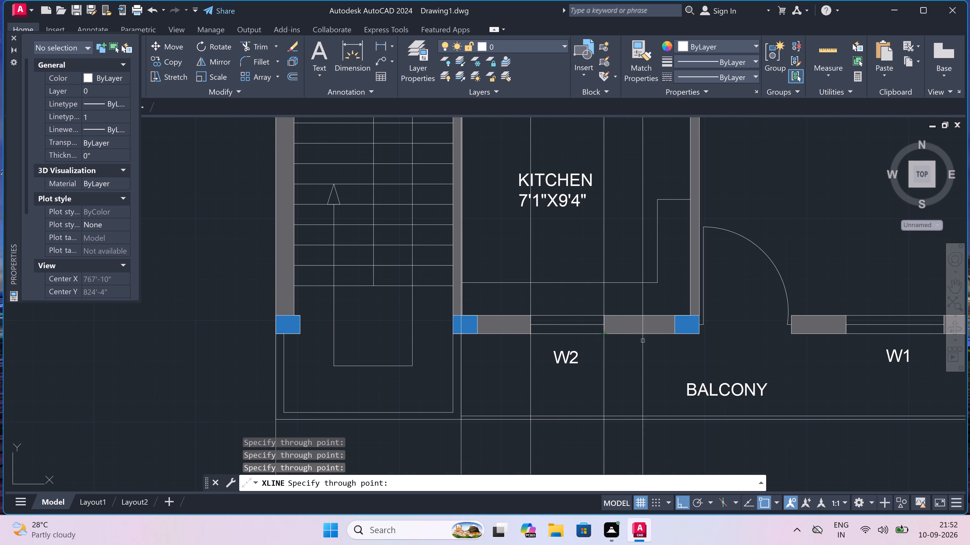
Add vertical construction lines at both sides of the balcony door opening, through the column corner and the opposite wall end.
{"action": "scroll", "coordinate": [700, 337], "scroll_direction": "up", "scroll_amount": 3}
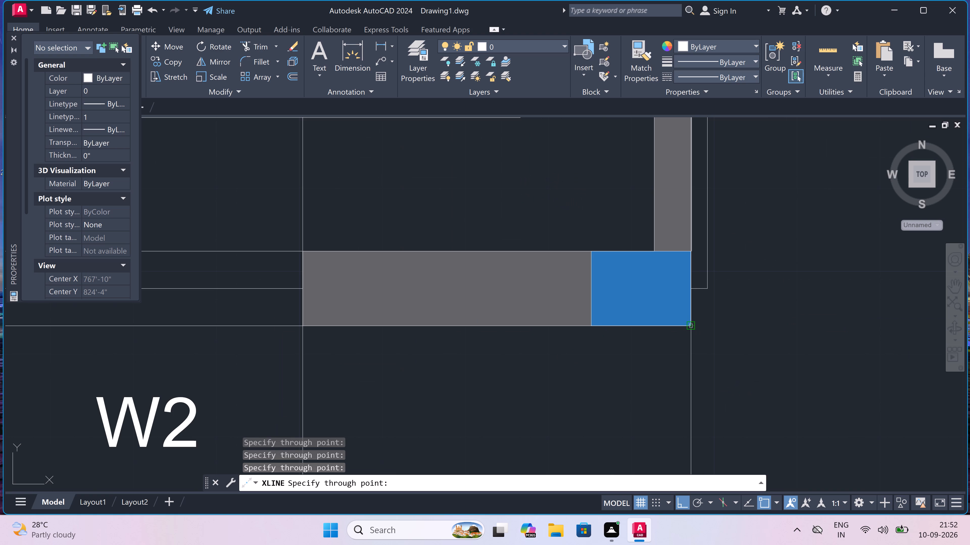
{"action": "left_click", "coordinate": [692, 325]}
{"action": "scroll", "coordinate": [547, 327], "scroll_direction": "down", "scroll_amount": 7}
{"action": "scroll", "coordinate": [575, 328], "scroll_direction": "up", "scroll_amount": 3}
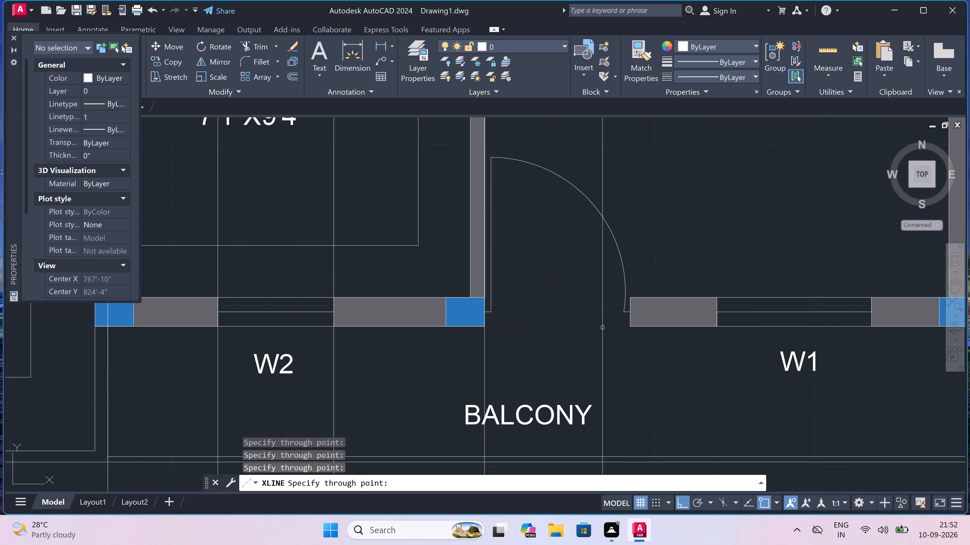
{"action": "scroll", "coordinate": [646, 327], "scroll_direction": "up", "scroll_amount": 3}
{"action": "left_click", "coordinate": [575, 325]}
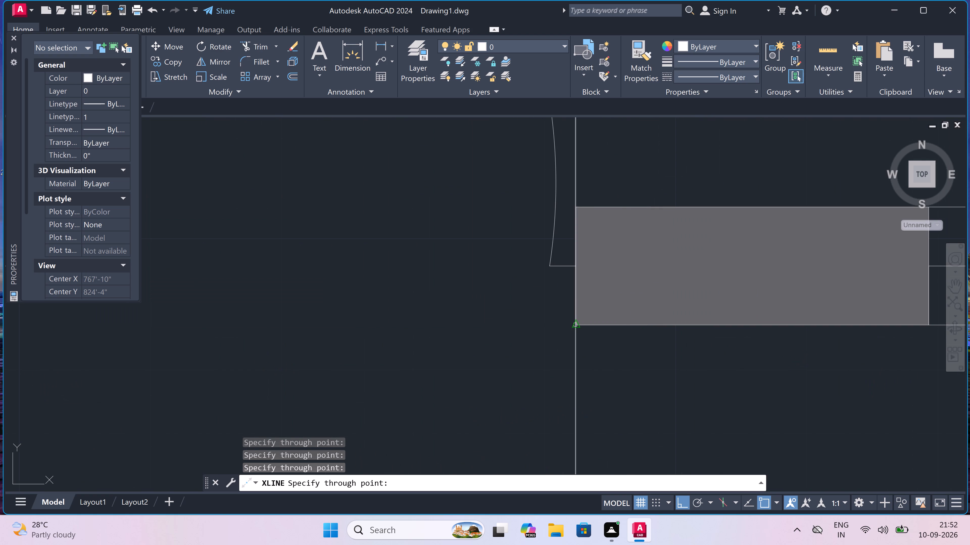
Add vertical construction lines through both edges of the living hall's W1 window.
{"action": "scroll", "coordinate": [487, 333], "scroll_direction": "down", "scroll_amount": 6}
{"action": "scroll", "coordinate": [549, 338], "scroll_direction": "up", "scroll_amount": 3}
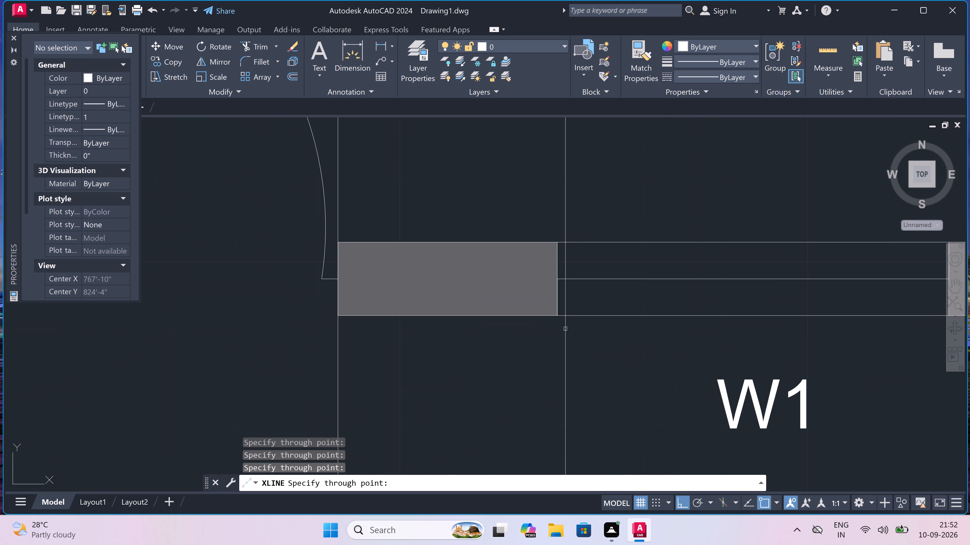
{"action": "left_click", "coordinate": [555, 314]}
{"action": "scroll", "coordinate": [555, 314], "scroll_direction": "down", "scroll_amount": 5}
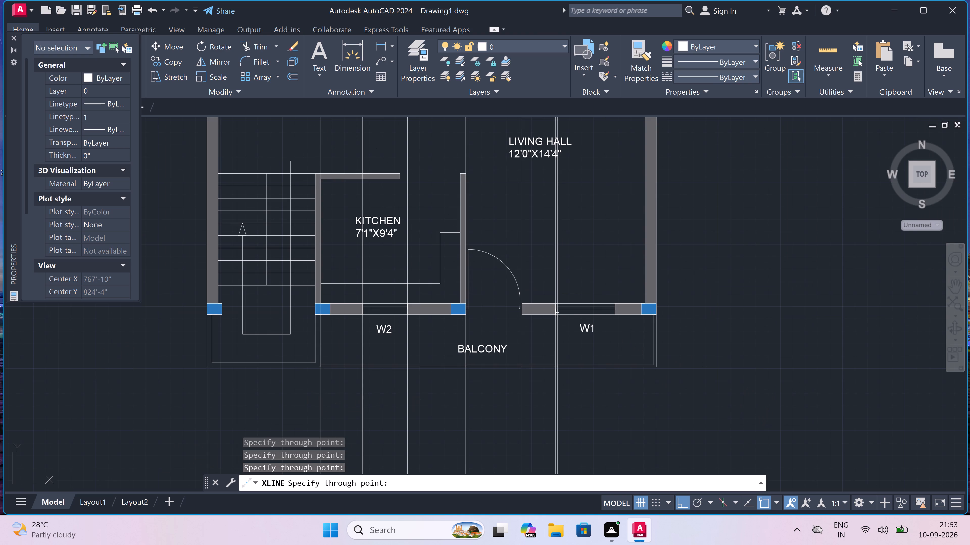
{"action": "scroll", "coordinate": [621, 308], "scroll_direction": "up", "scroll_amount": 2}
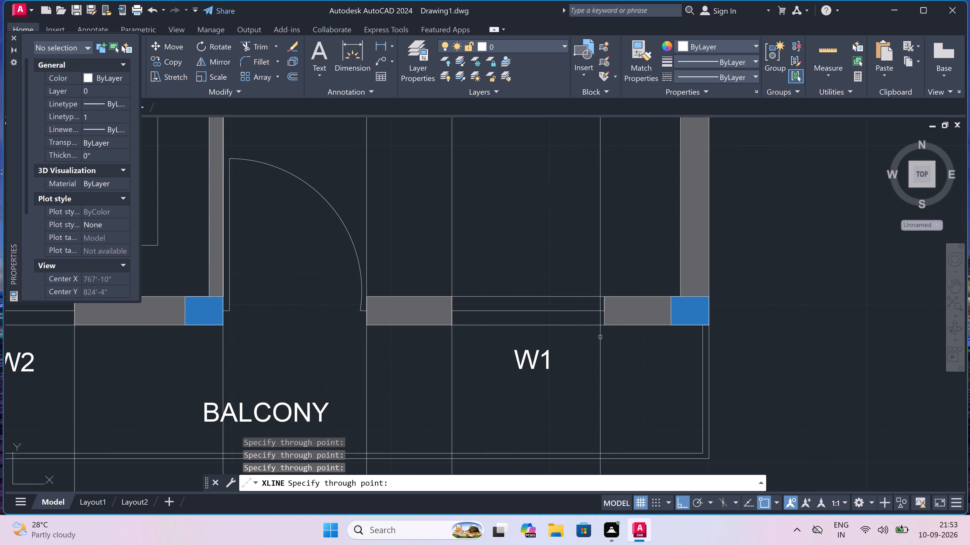
{"action": "scroll", "coordinate": [598, 336], "scroll_direction": "up", "scroll_amount": 2}
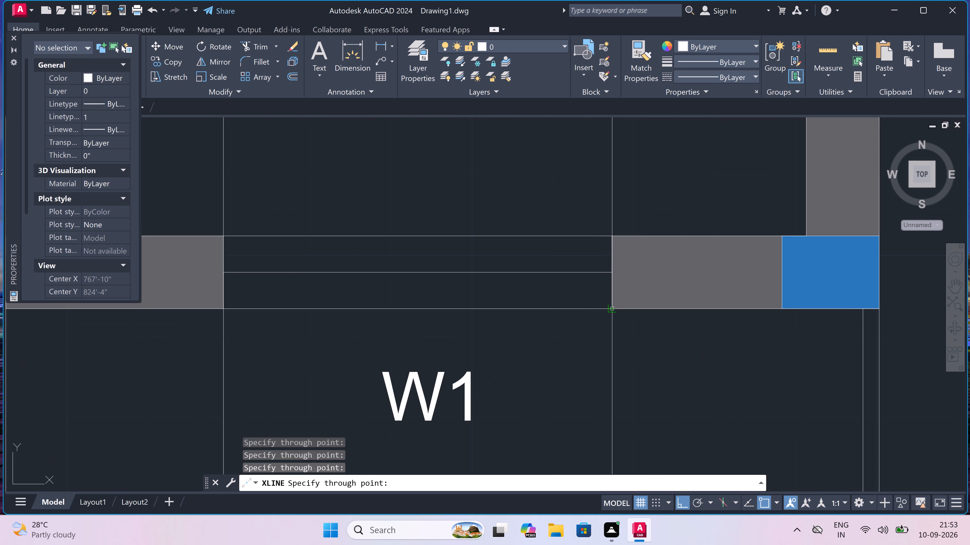
{"action": "left_click_drag", "start_coordinate": [611, 311], "coordinate": [584, 314]}
Add a vertical construction line through the outer corner of the column beyond window W1 and end the command.
{"action": "scroll", "coordinate": [422, 330], "scroll_direction": "down", "scroll_amount": 5}
{"action": "scroll", "coordinate": [452, 333], "scroll_direction": "up", "scroll_amount": 2}
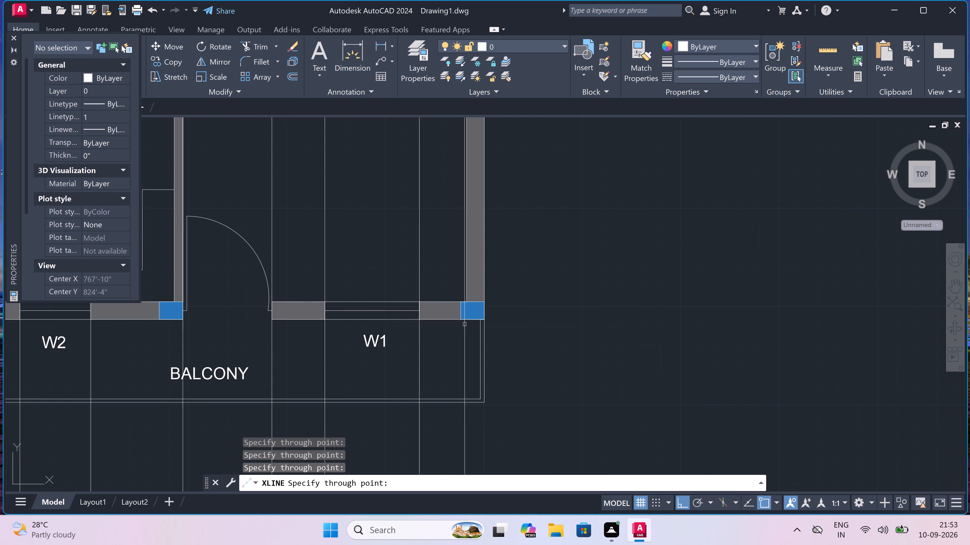
{"action": "scroll", "coordinate": [489, 317], "scroll_direction": "up", "scroll_amount": 2}
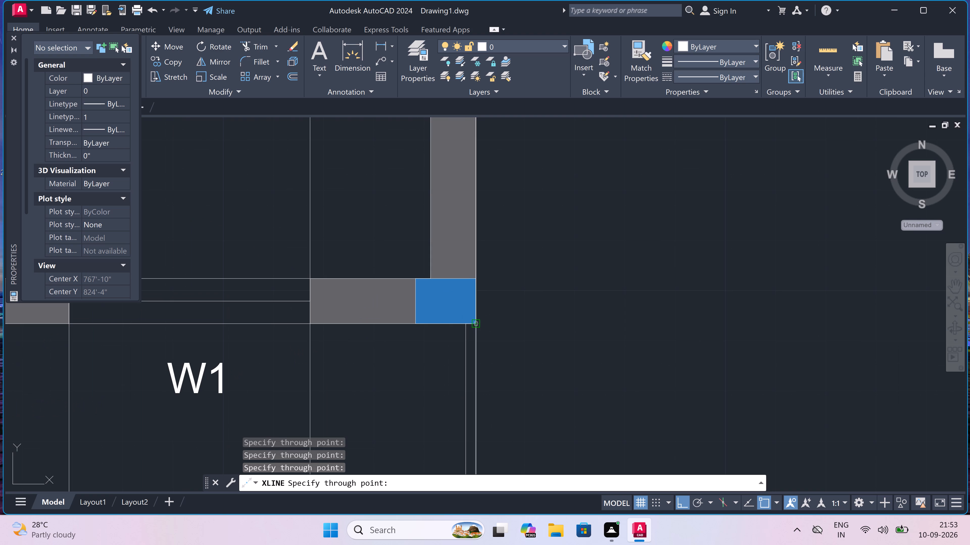
{"action": "left_click", "coordinate": [475, 323]}
{"action": "key", "text": "Escape"}
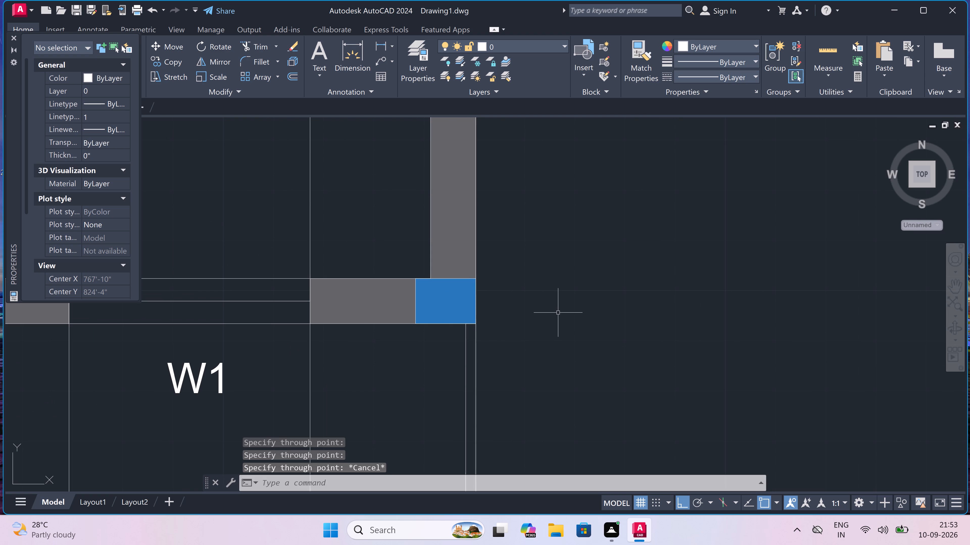
Trim the construction line ends extending past the outermost vertical lines on both sides and above the uppermost level line.
{"action": "scroll", "coordinate": [558, 313], "scroll_direction": "down", "scroll_amount": 9}
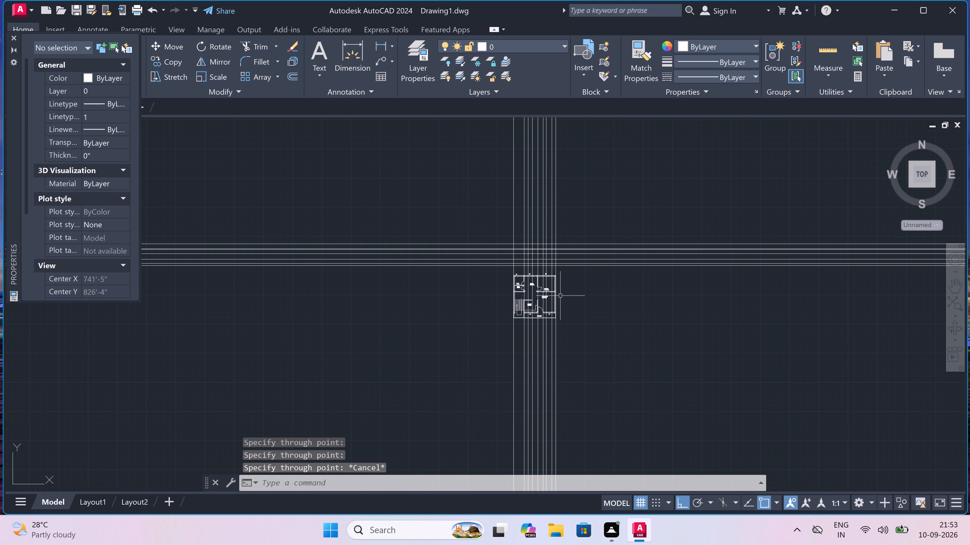
{"action": "scroll", "coordinate": [558, 245], "scroll_direction": "up", "scroll_amount": 3}
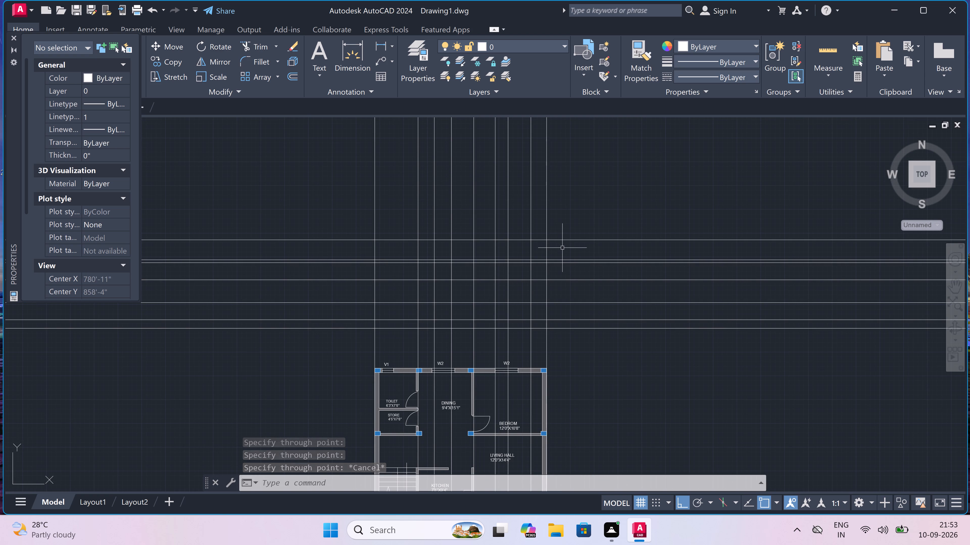
{"action": "key", "text": "t"}
{"action": "type", "text": "R"}
{"action": "key", "text": "space"}
{"action": "left_click_drag", "start_coordinate": [584, 223], "coordinate": [586, 230]}
{"action": "left_click", "coordinate": [576, 369]}
{"action": "left_click_drag", "start_coordinate": [612, 204], "coordinate": [607, 204]}
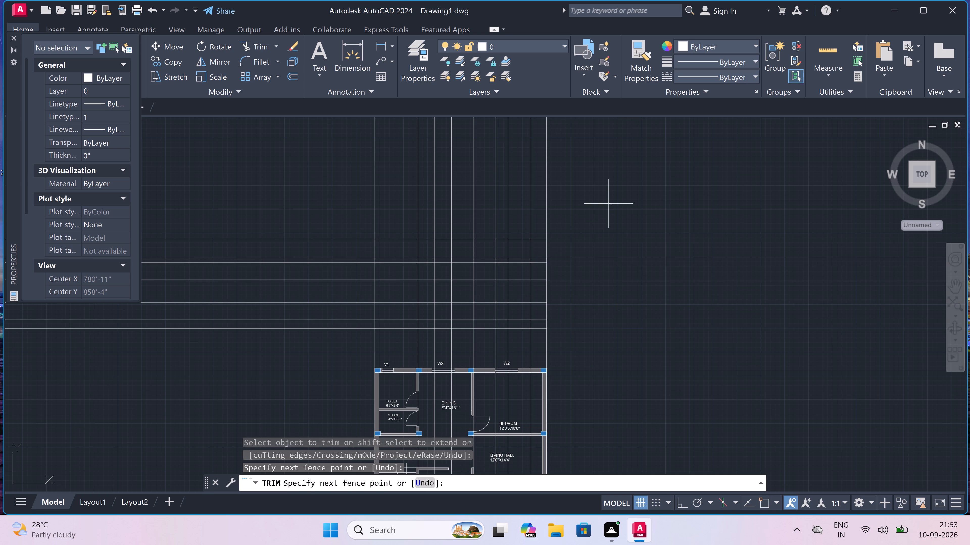
{"action": "left_click", "coordinate": [267, 184]}
{"action": "left_click_drag", "start_coordinate": [267, 184], "coordinate": [261, 229]}
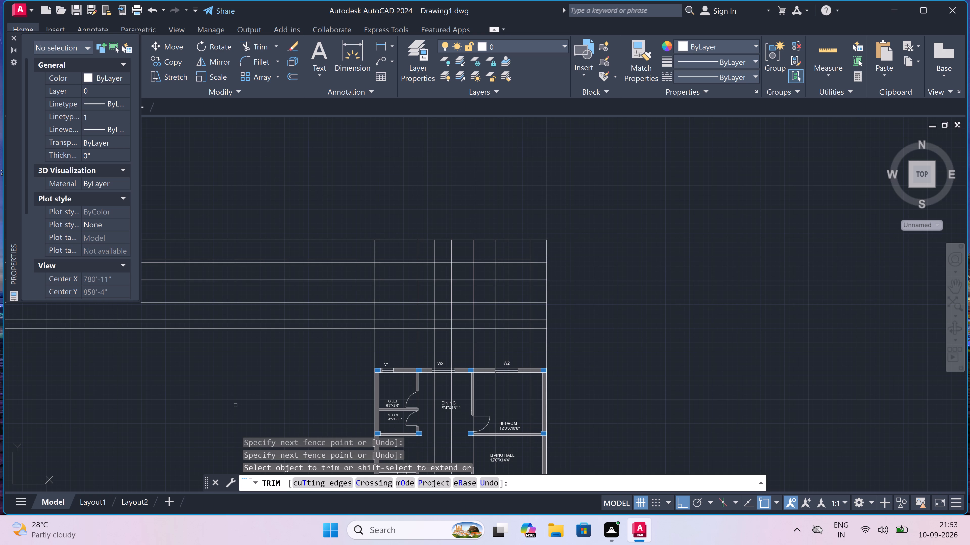
{"action": "left_click_drag", "start_coordinate": [235, 406], "coordinate": [238, 400]}
{"action": "left_click", "coordinate": [287, 200]}
{"action": "key", "text": "Escape"}
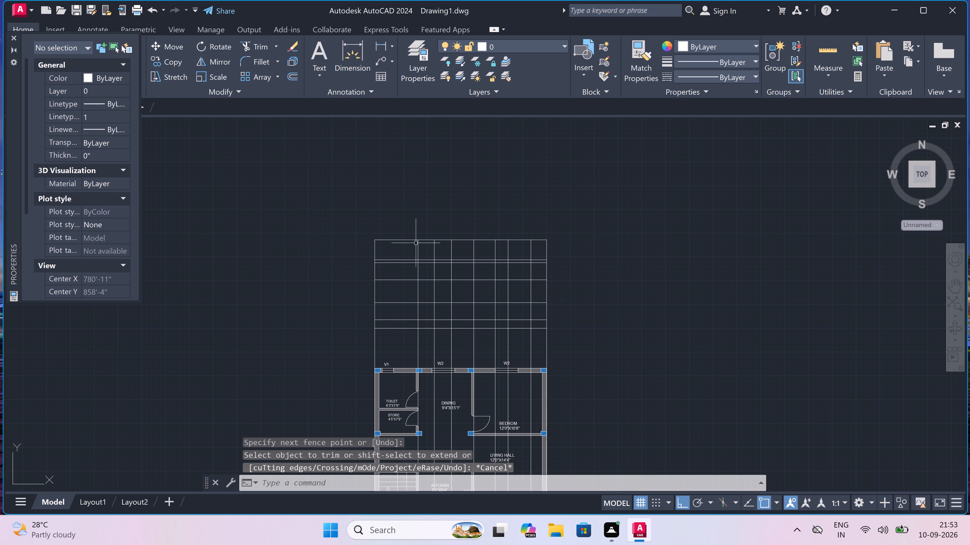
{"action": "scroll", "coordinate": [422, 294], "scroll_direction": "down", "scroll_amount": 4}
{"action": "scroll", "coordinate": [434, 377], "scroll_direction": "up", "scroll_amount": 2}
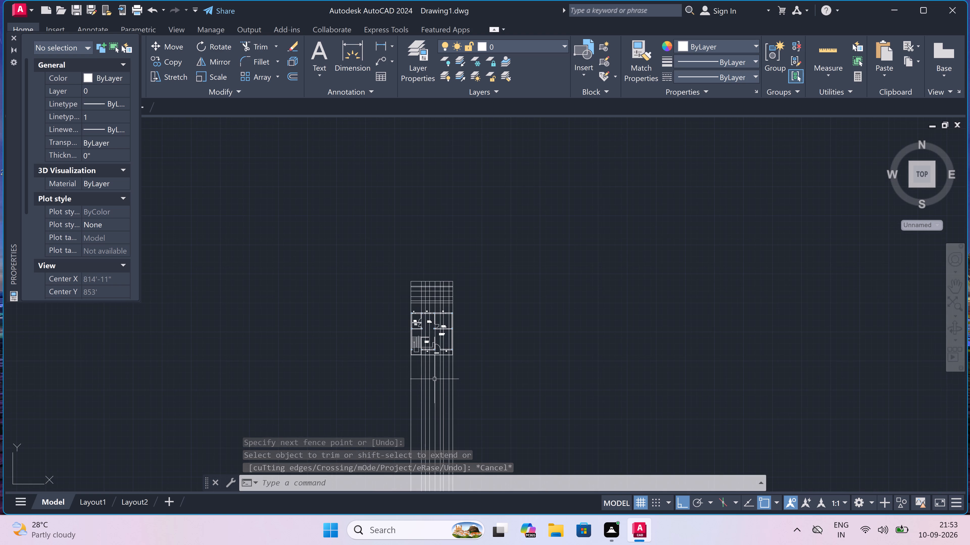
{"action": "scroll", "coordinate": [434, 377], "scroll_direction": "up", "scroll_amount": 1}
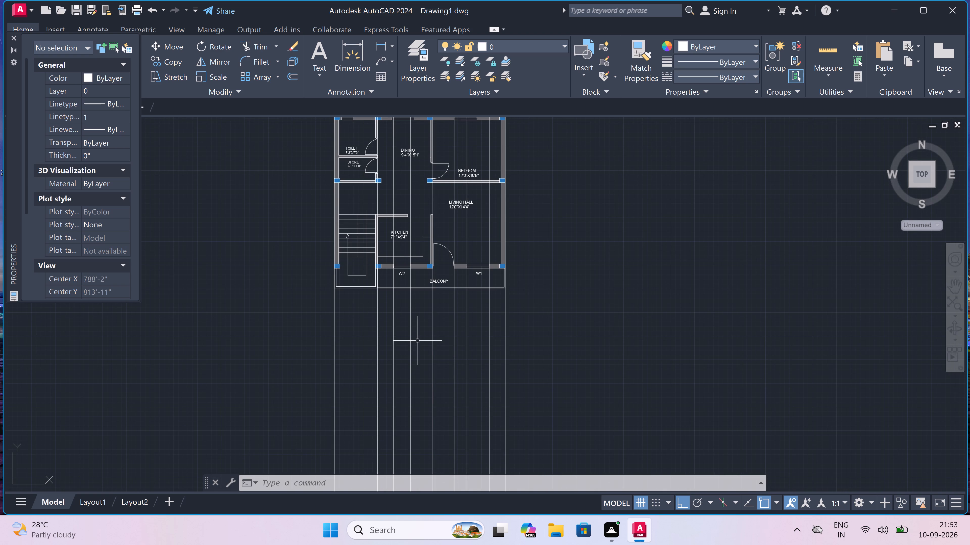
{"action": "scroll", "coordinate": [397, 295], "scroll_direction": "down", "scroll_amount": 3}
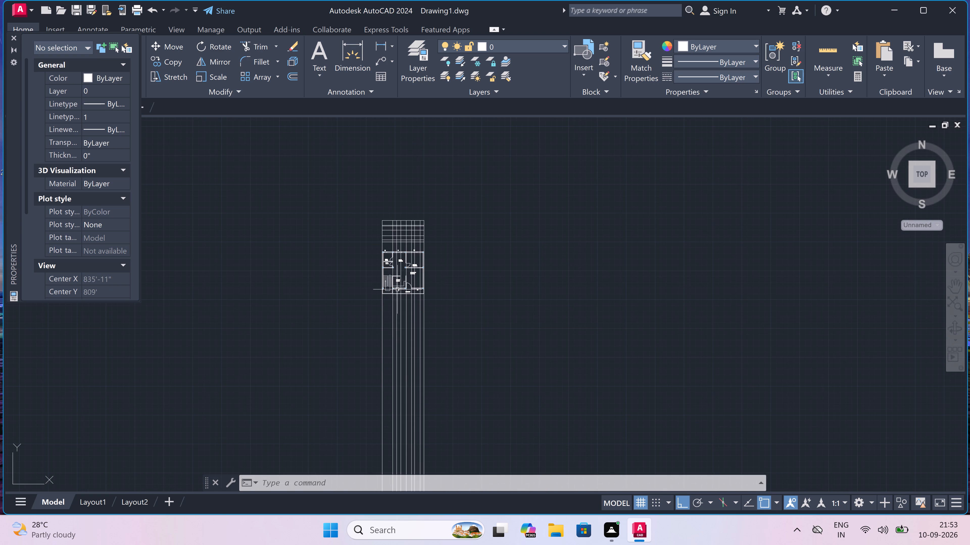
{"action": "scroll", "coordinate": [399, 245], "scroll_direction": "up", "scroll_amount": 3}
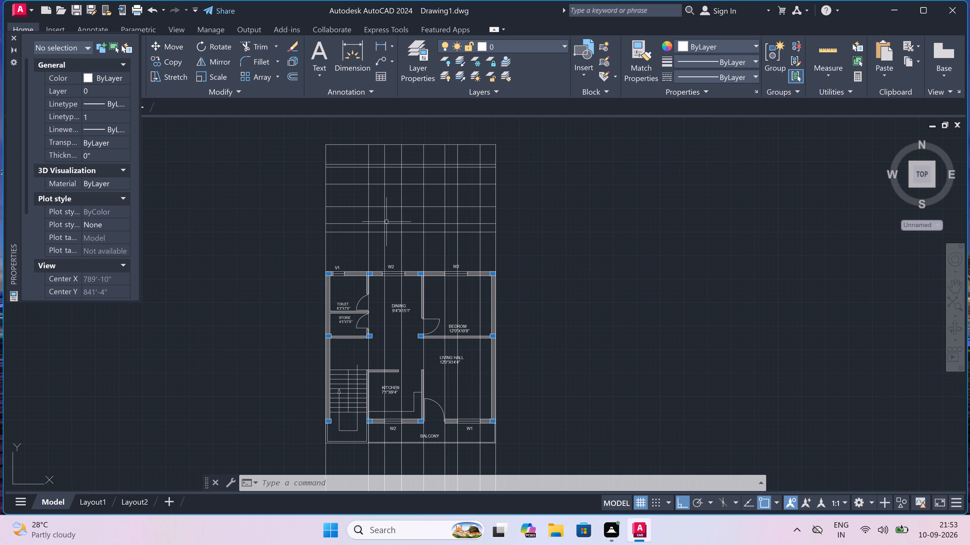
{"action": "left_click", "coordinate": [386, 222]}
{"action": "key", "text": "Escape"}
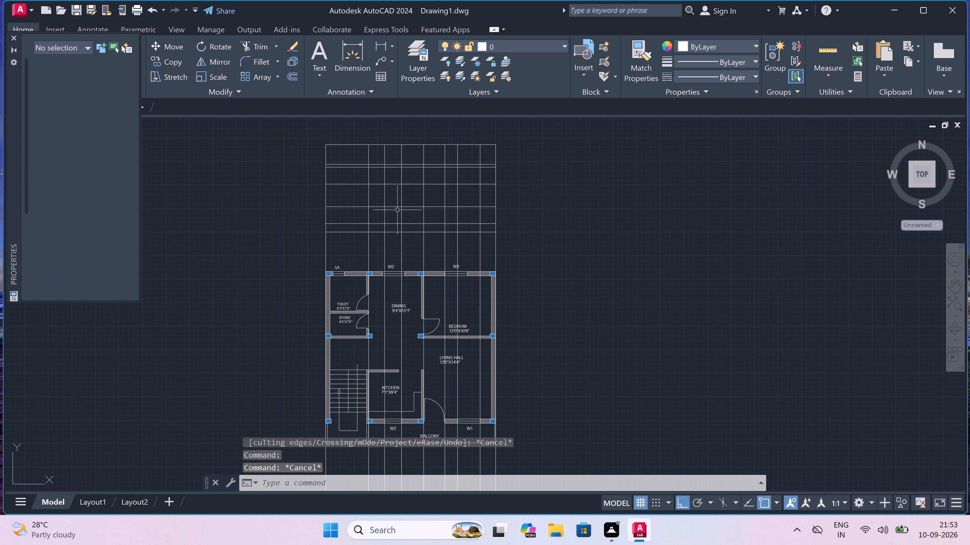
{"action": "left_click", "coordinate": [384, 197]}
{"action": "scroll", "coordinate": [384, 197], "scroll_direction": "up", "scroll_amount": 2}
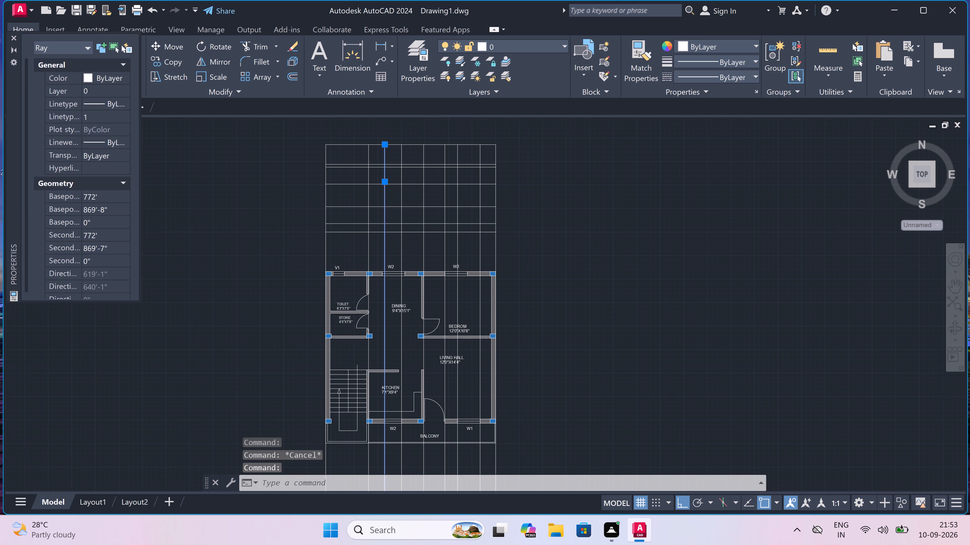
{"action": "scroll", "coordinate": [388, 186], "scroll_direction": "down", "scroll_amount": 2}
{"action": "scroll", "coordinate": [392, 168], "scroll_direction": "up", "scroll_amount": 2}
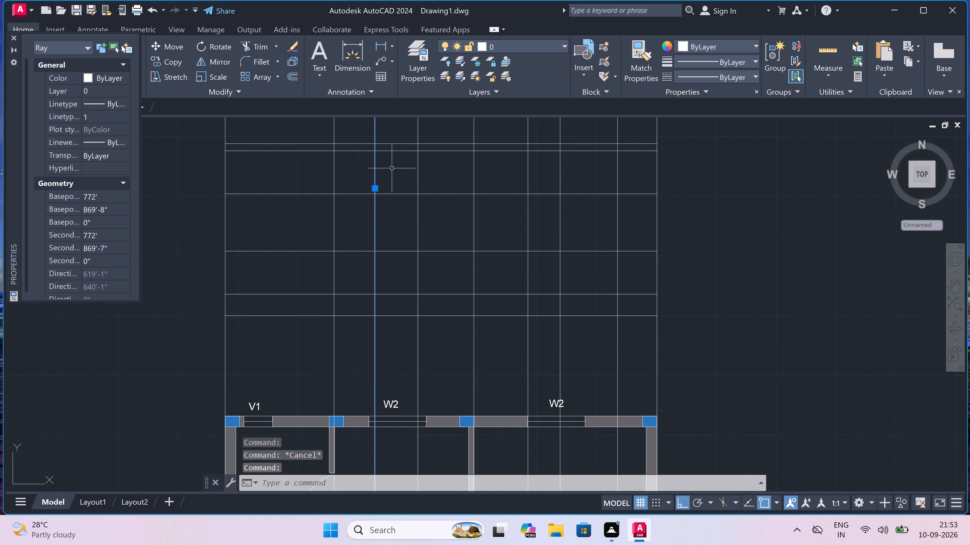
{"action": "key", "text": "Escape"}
Draw a rectangle for the kitchen's W2 window in the elevation, between its two projected lines and the window head and sill levels.
{"action": "key", "text": "r"}
{"action": "type", "text": "EC"}
{"action": "key", "text": "space"}
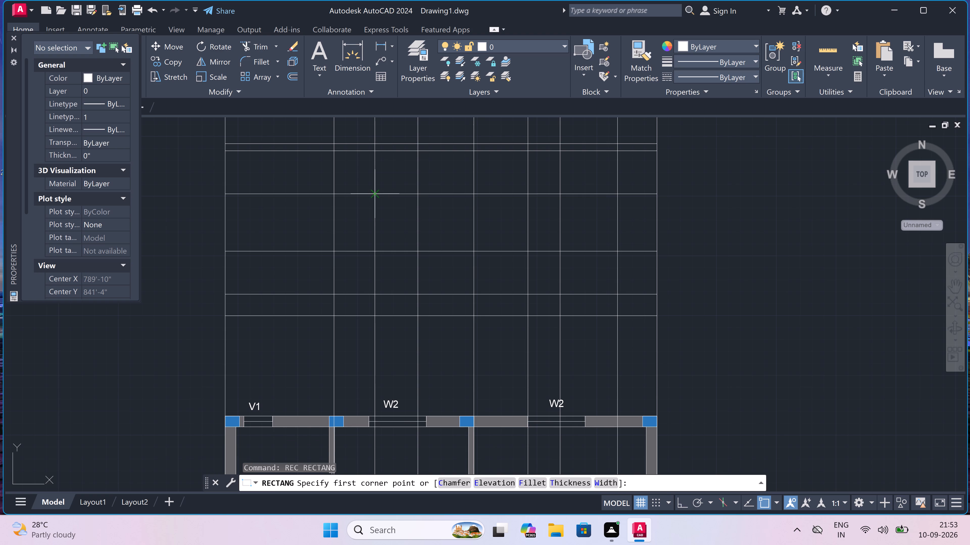
{"action": "left_click_drag", "start_coordinate": [374, 192], "coordinate": [381, 203]}
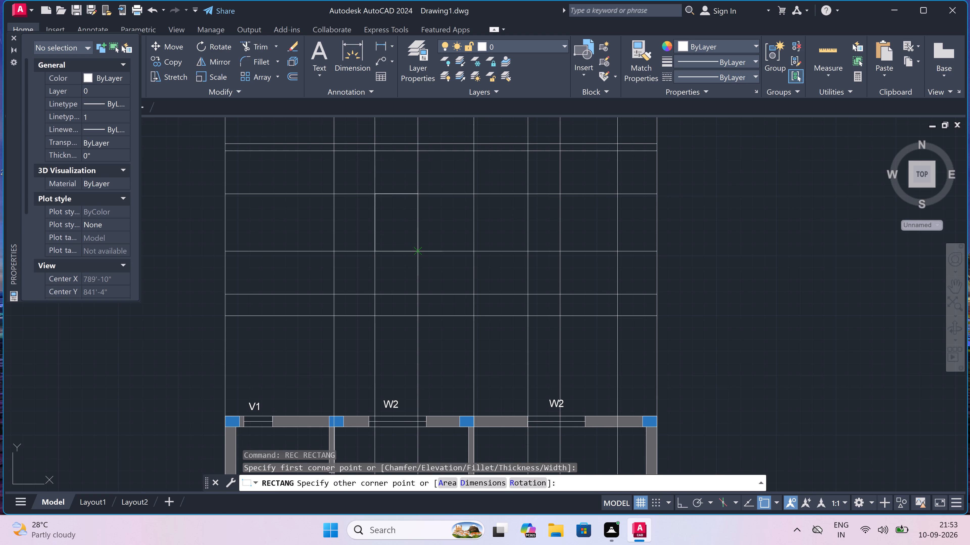
{"action": "left_click", "coordinate": [419, 250]}
Trim the projected lines above and below the W2 window rectangle and the head and sill level lines on both sides of it.
{"action": "type", "text": "TR"}
{"action": "key", "text": "space"}
{"action": "left_click", "coordinate": [427, 185]}
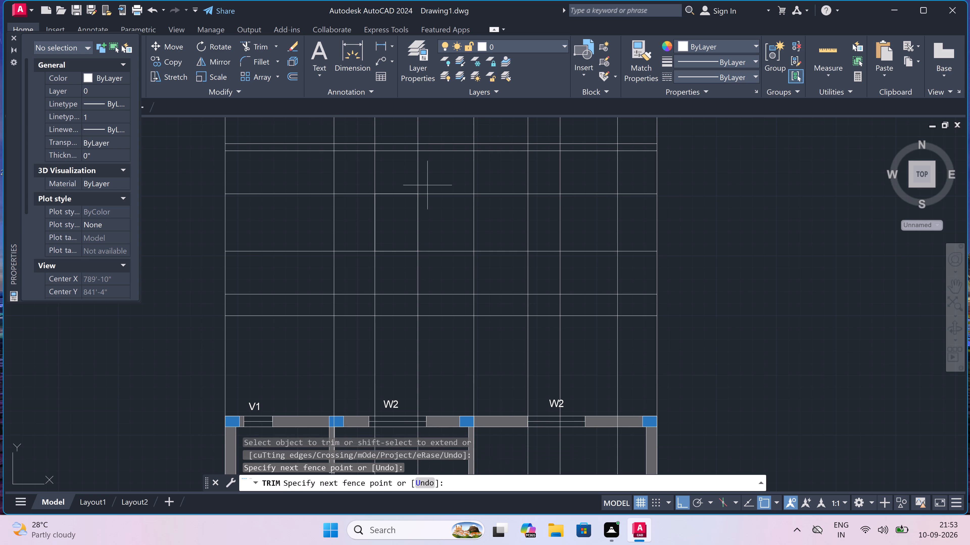
{"action": "left_click", "coordinate": [372, 179]}
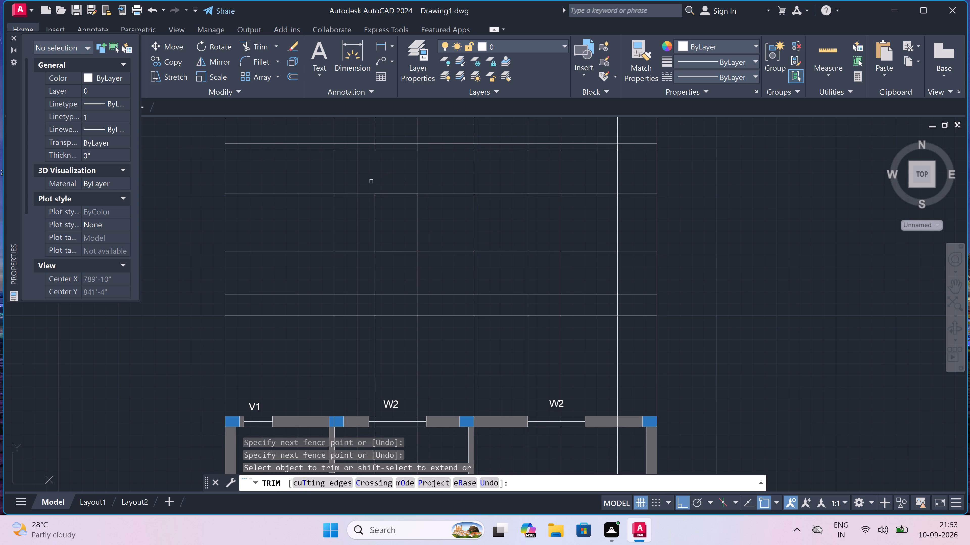
{"action": "scroll", "coordinate": [366, 183], "scroll_direction": "down", "scroll_amount": 2}
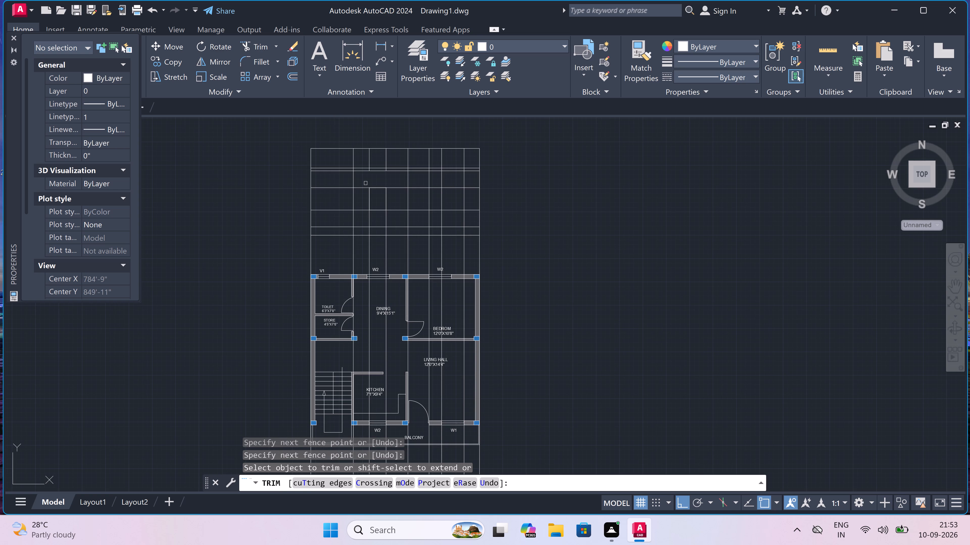
{"action": "scroll", "coordinate": [366, 183], "scroll_direction": "up", "scroll_amount": 1}
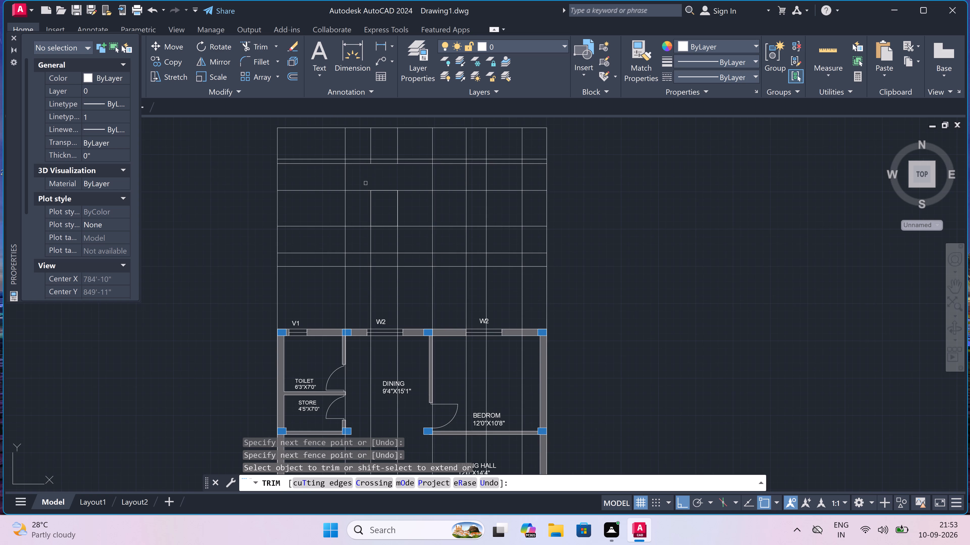
{"action": "left_click", "coordinate": [362, 183]}
{"action": "left_click", "coordinate": [356, 231]}
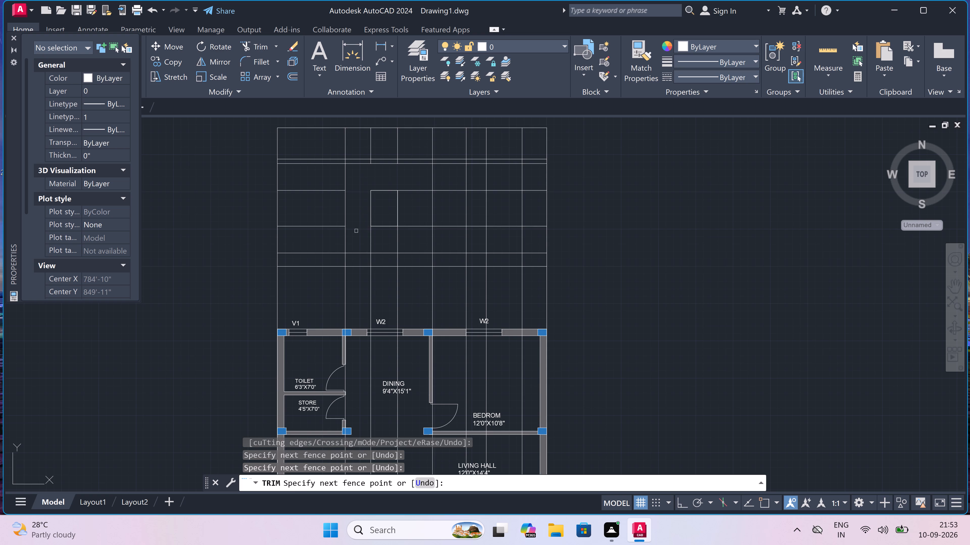
{"action": "left_click", "coordinate": [357, 231]}
{"action": "left_click", "coordinate": [409, 242]}
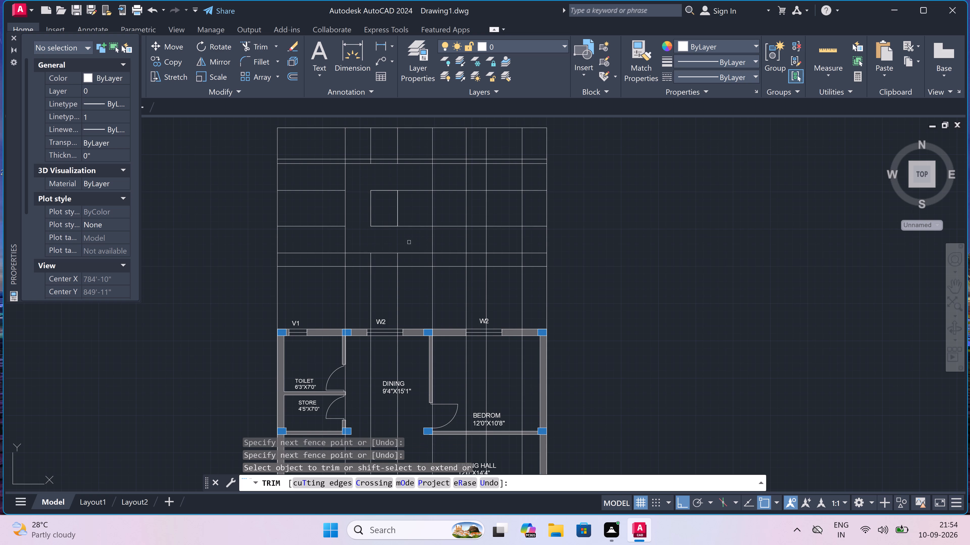
{"action": "left_click_drag", "start_coordinate": [415, 242], "coordinate": [415, 239]}
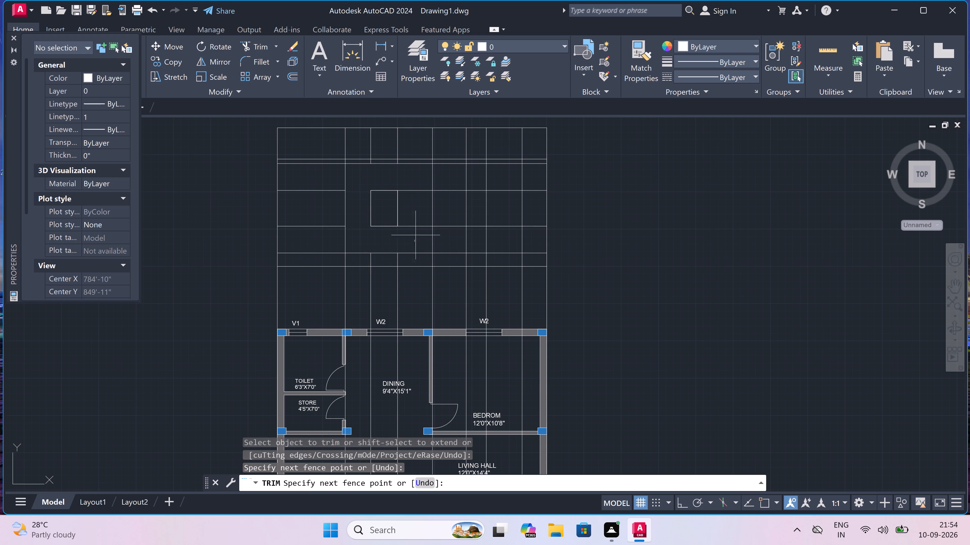
{"action": "left_click", "coordinate": [425, 189]}
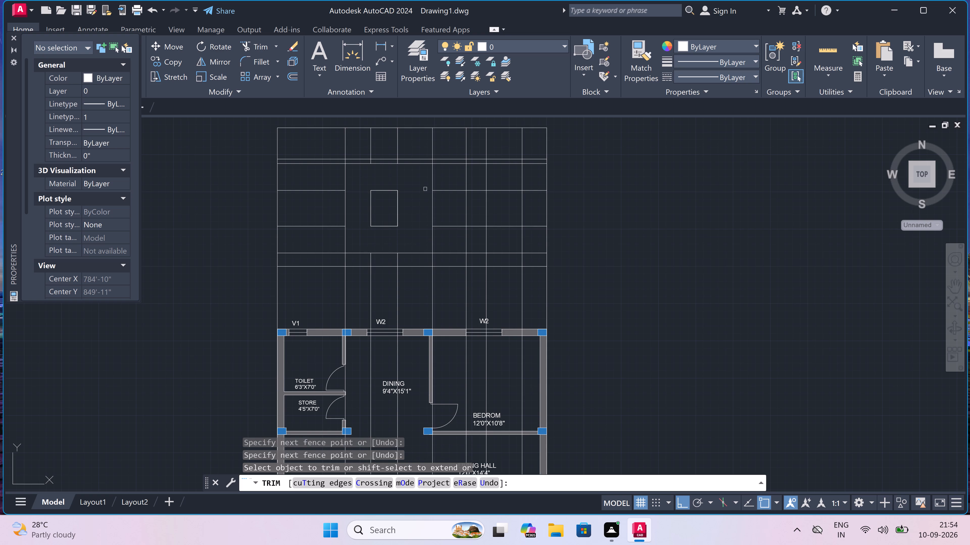
{"action": "key", "text": "Escape"}
Draw a rectangle for the balcony door in the elevation, from the window head level down to the floor level line.
{"action": "scroll", "coordinate": [425, 189], "scroll_direction": "down", "scroll_amount": 4}
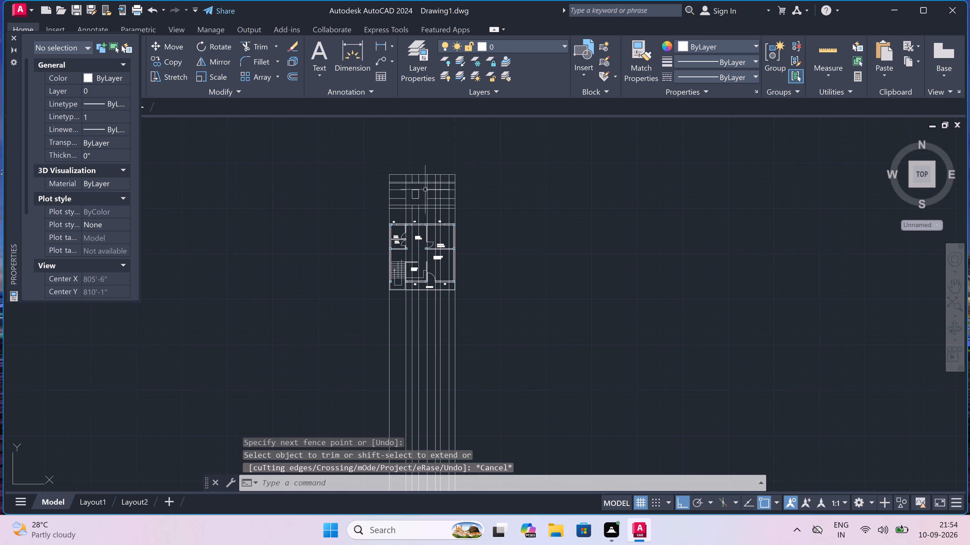
{"action": "scroll", "coordinate": [425, 217], "scroll_direction": "up", "scroll_amount": 2}
{"action": "scroll", "coordinate": [426, 212], "scroll_direction": "down", "scroll_amount": 3}
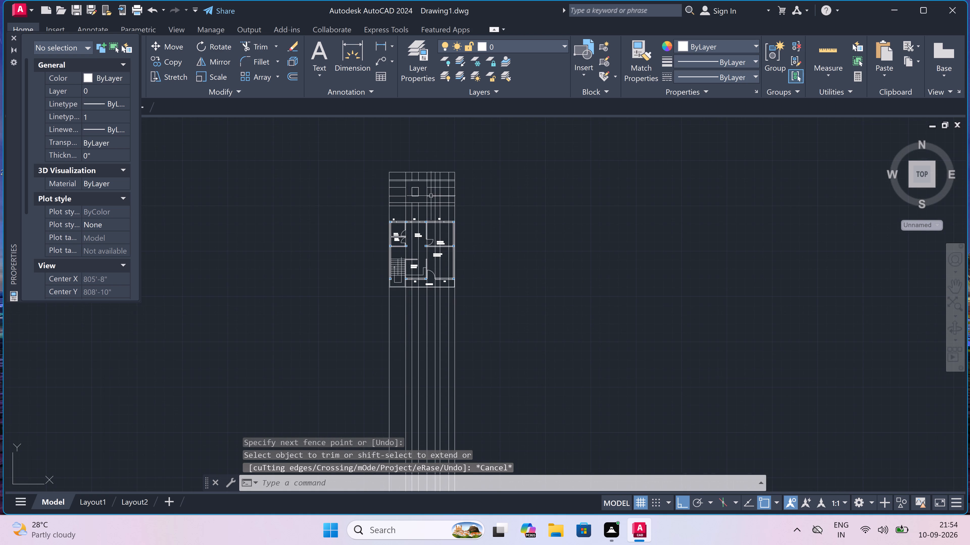
{"action": "scroll", "coordinate": [431, 191], "scroll_direction": "up", "scroll_amount": 4}
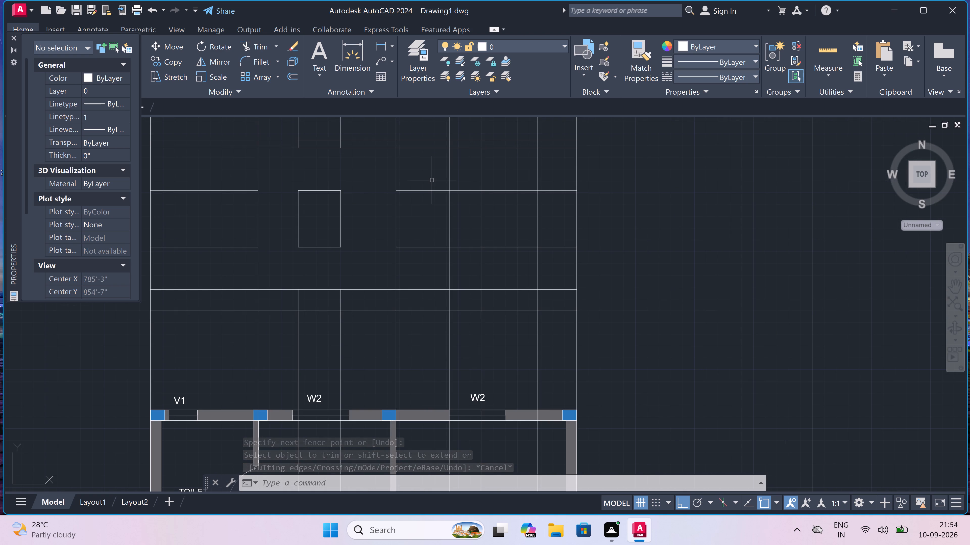
{"action": "type", "text": "REC"}
{"action": "key", "text": "space"}
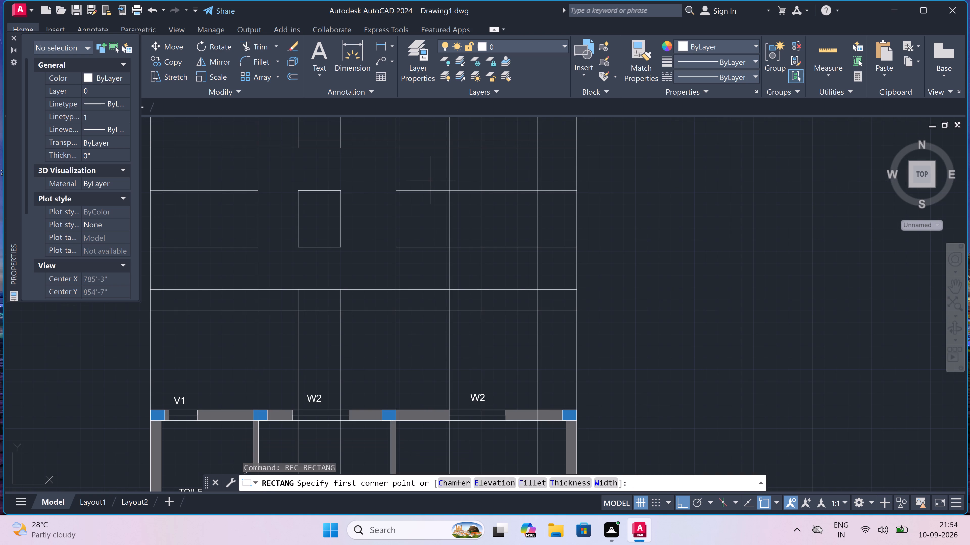
{"action": "left_click", "coordinate": [398, 189]}
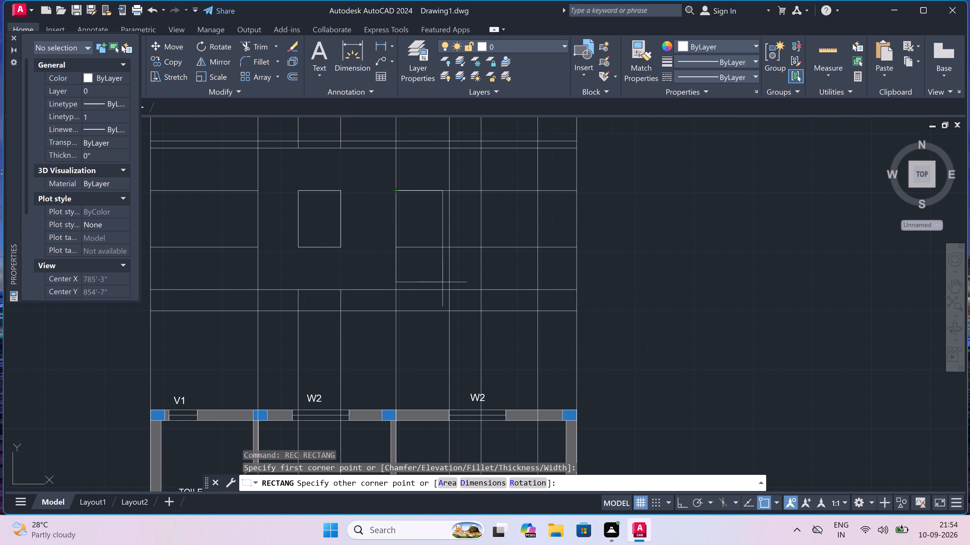
{"action": "left_click", "coordinate": [450, 293]}
Trim the sill line crossing the door, the projected lines above it, and the head and sill lines between the door and window W1.
{"action": "key", "text": "t"}
{"action": "key", "text": "r"}
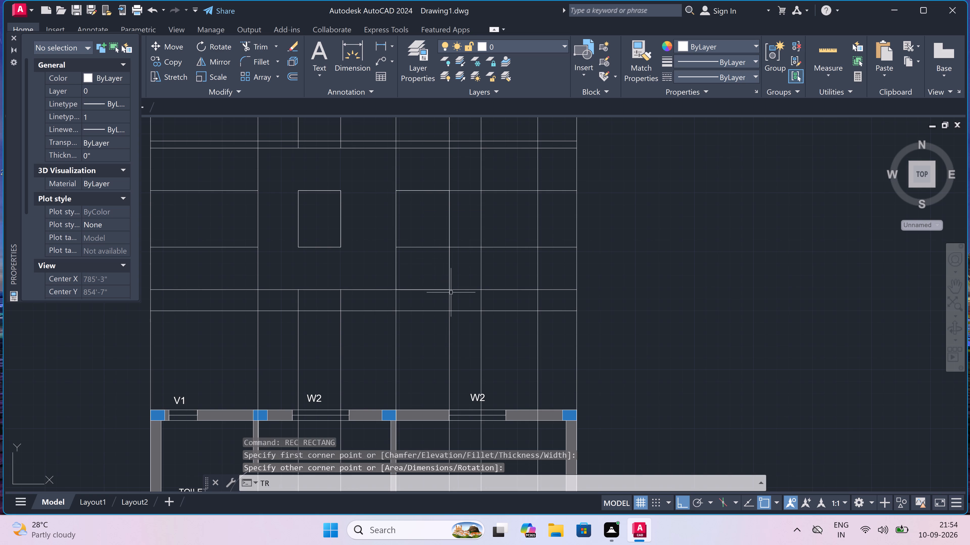
{"action": "key", "text": "space"}
{"action": "left_click_drag", "start_coordinate": [424, 275], "coordinate": [424, 271]}
{"action": "left_click", "coordinate": [425, 234]}
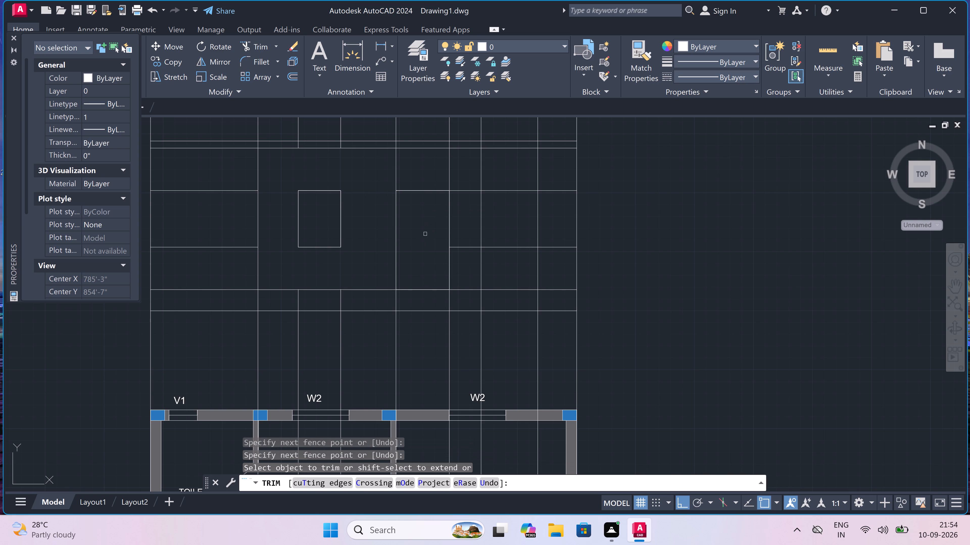
{"action": "left_click", "coordinate": [450, 168]}
{"action": "left_click_drag", "start_coordinate": [416, 162], "coordinate": [410, 162]}
{"action": "left_click", "coordinate": [389, 164]}
{"action": "left_click_drag", "start_coordinate": [472, 174], "coordinate": [471, 186]}
{"action": "left_click", "coordinate": [470, 274]}
Trim the inner vertical construction lines between the uppermost level line and the closely spaced pair of level lines below it.
{"action": "scroll", "coordinate": [466, 273], "scroll_direction": "down", "scroll_amount": 3}
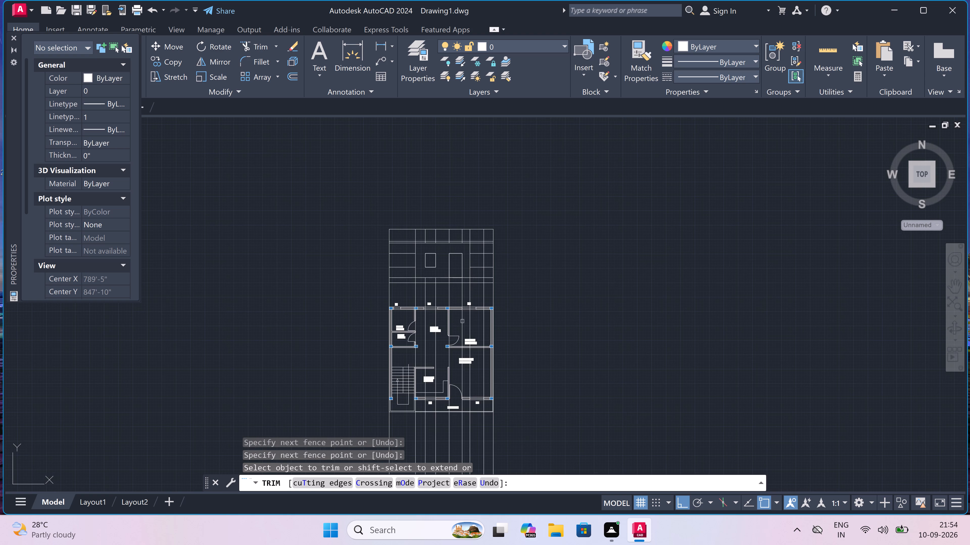
{"action": "scroll", "coordinate": [453, 411], "scroll_direction": "up", "scroll_amount": 2}
{"action": "scroll", "coordinate": [453, 410], "scroll_direction": "down", "scroll_amount": 2}
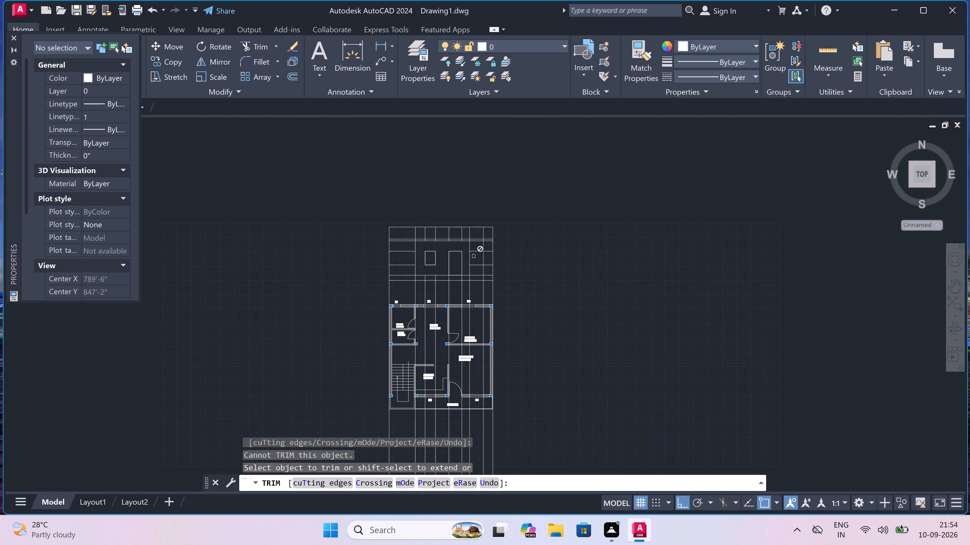
{"action": "scroll", "coordinate": [473, 243], "scroll_direction": "up", "scroll_amount": 3}
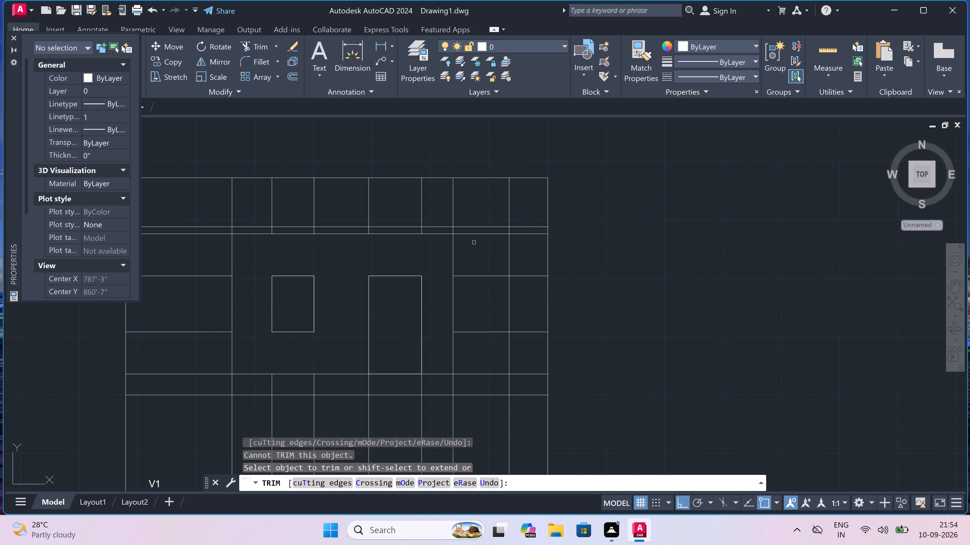
{"action": "left_click", "coordinate": [526, 208]}
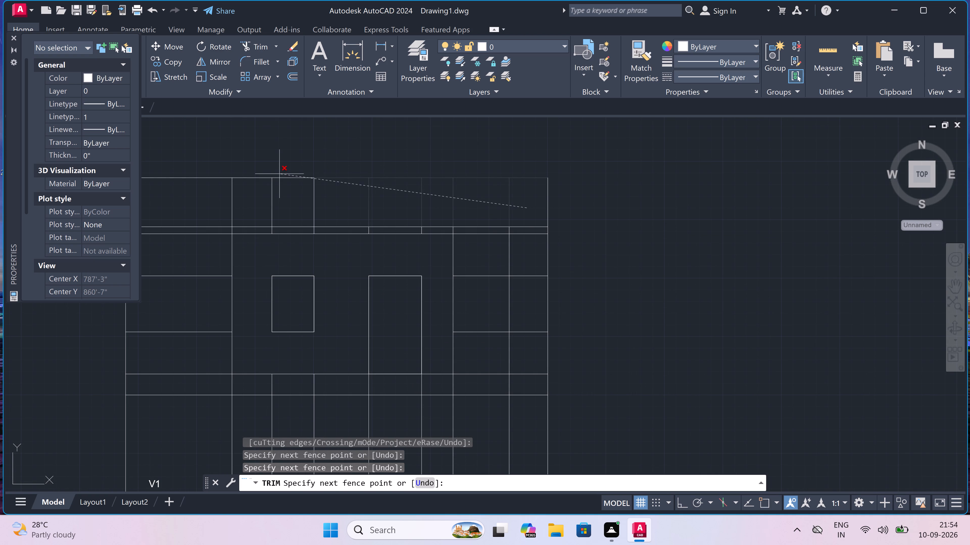
{"action": "left_click", "coordinate": [224, 203]}
Trim the window head and sill level lines out of the staircase-side end bay of the elevation.
{"action": "scroll", "coordinate": [224, 203], "scroll_direction": "down", "scroll_amount": 4}
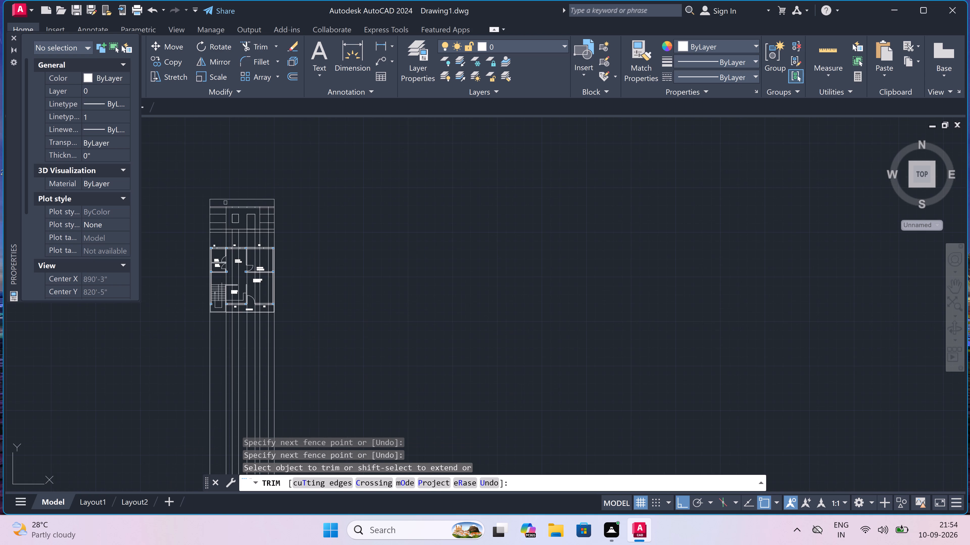
{"action": "scroll", "coordinate": [202, 204], "scroll_direction": "up", "scroll_amount": 3}
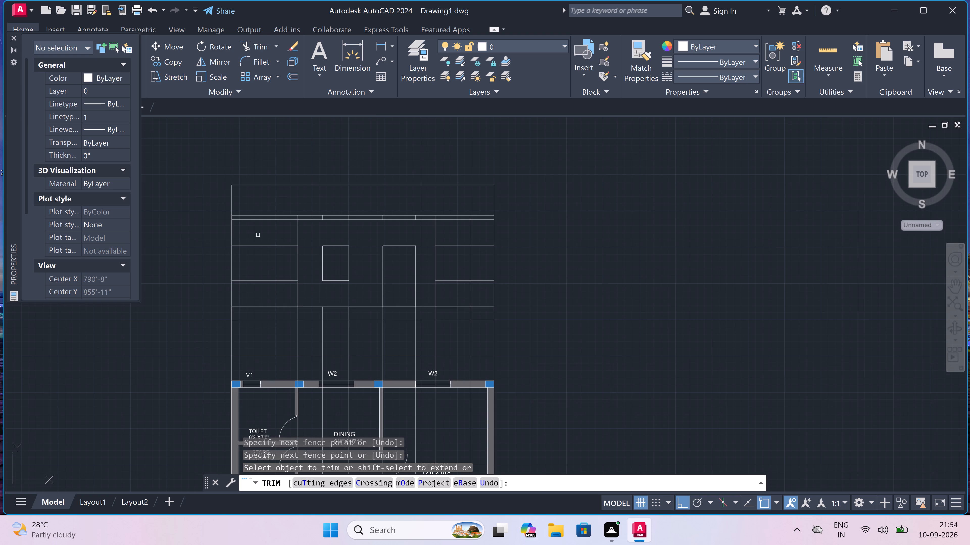
{"action": "left_click_drag", "start_coordinate": [258, 235], "coordinate": [257, 240]}
{"action": "left_click", "coordinate": [256, 287]}
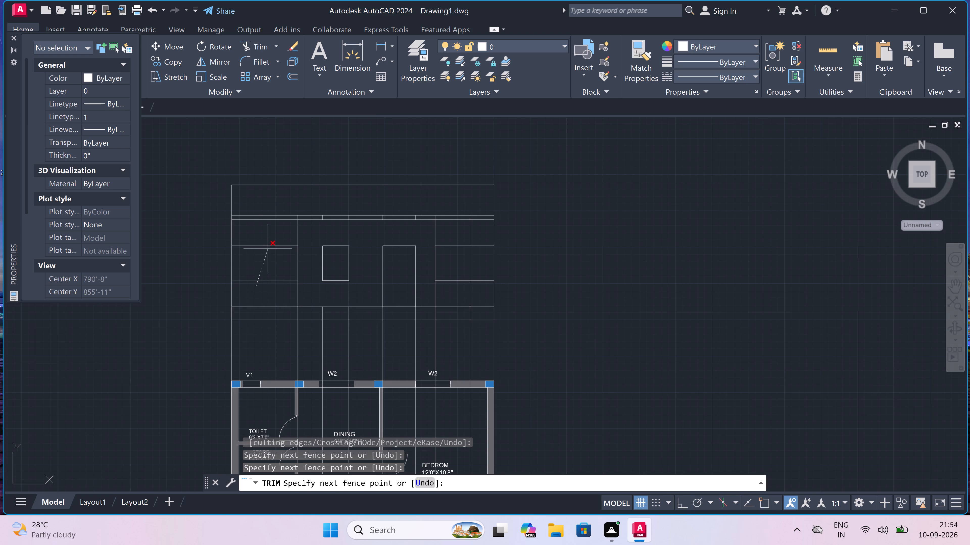
{"action": "left_click", "coordinate": [269, 244]}
{"action": "scroll", "coordinate": [296, 214], "scroll_direction": "up", "scroll_amount": 3}
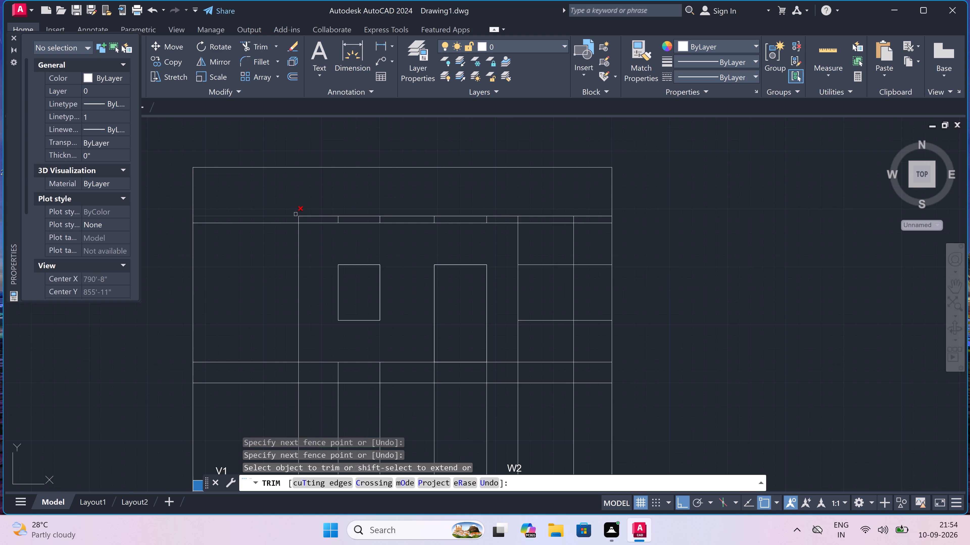
Trim all the inner vertical construction lines out of the narrow band between the two closely spaced level lines near the elevation's top.
{"action": "scroll", "coordinate": [289, 229], "scroll_direction": "up", "scroll_amount": 2}
{"action": "scroll", "coordinate": [289, 228], "scroll_direction": "down", "scroll_amount": 3}
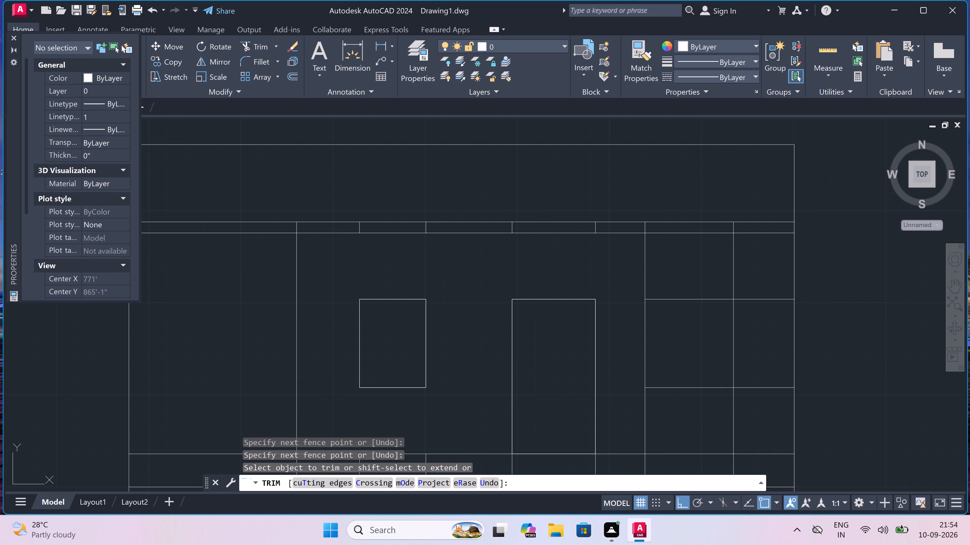
{"action": "scroll", "coordinate": [311, 227], "scroll_direction": "up", "scroll_amount": 3}
{"action": "left_click_drag", "start_coordinate": [312, 226], "coordinate": [317, 226]}
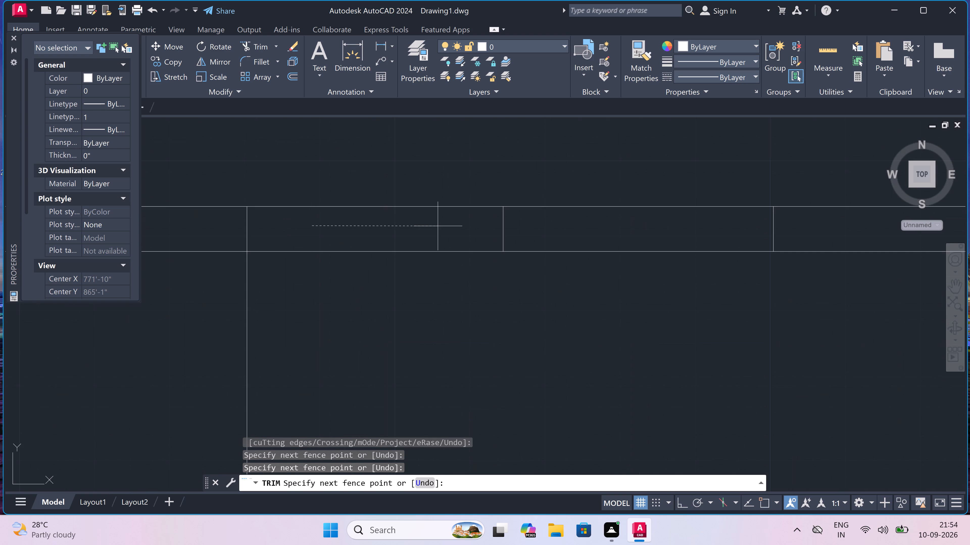
{"action": "scroll", "coordinate": [444, 228], "scroll_direction": "down", "scroll_amount": 4}
{"action": "scroll", "coordinate": [609, 234], "scroll_direction": "up", "scroll_amount": 3}
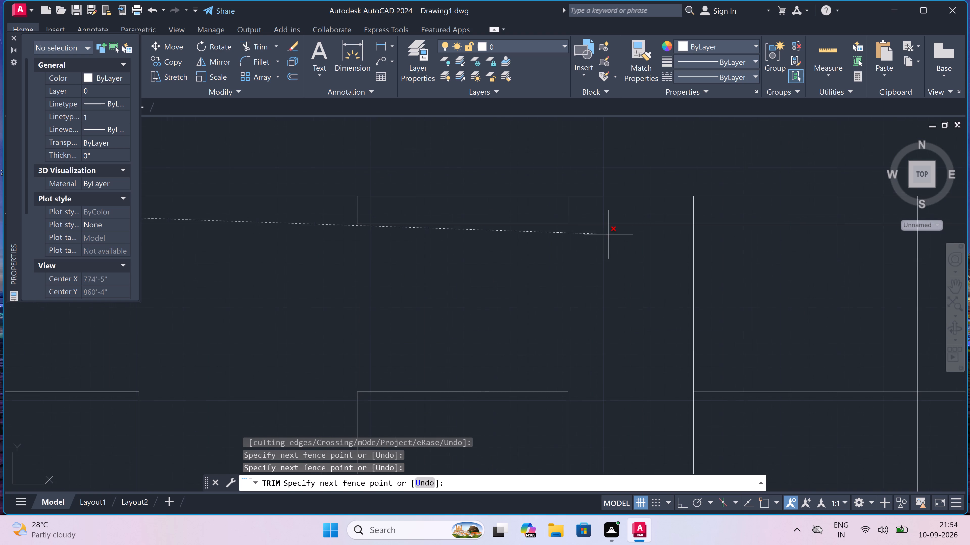
{"action": "left_click", "coordinate": [711, 208]}
{"action": "scroll", "coordinate": [711, 208], "scroll_direction": "down", "scroll_amount": 5}
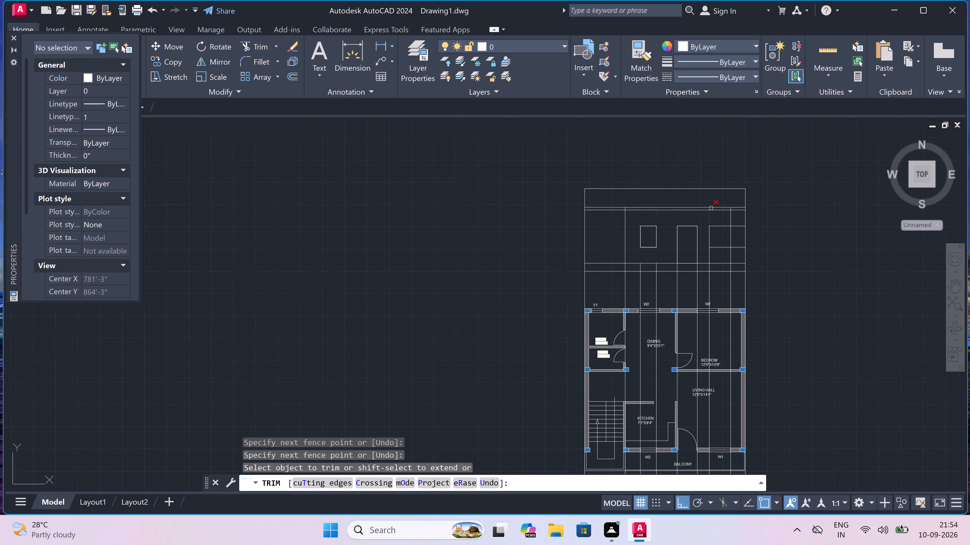
{"action": "scroll", "coordinate": [738, 215], "scroll_direction": "up", "scroll_amount": 4}
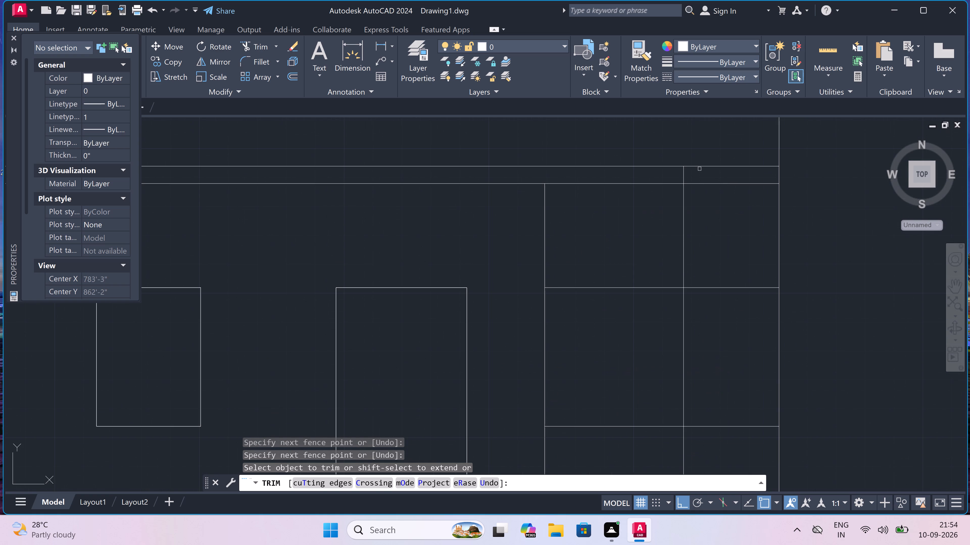
{"action": "left_click", "coordinate": [699, 170]}
{"action": "left_click", "coordinate": [664, 177]}
{"action": "scroll", "coordinate": [664, 177], "scroll_direction": "down", "scroll_amount": 5}
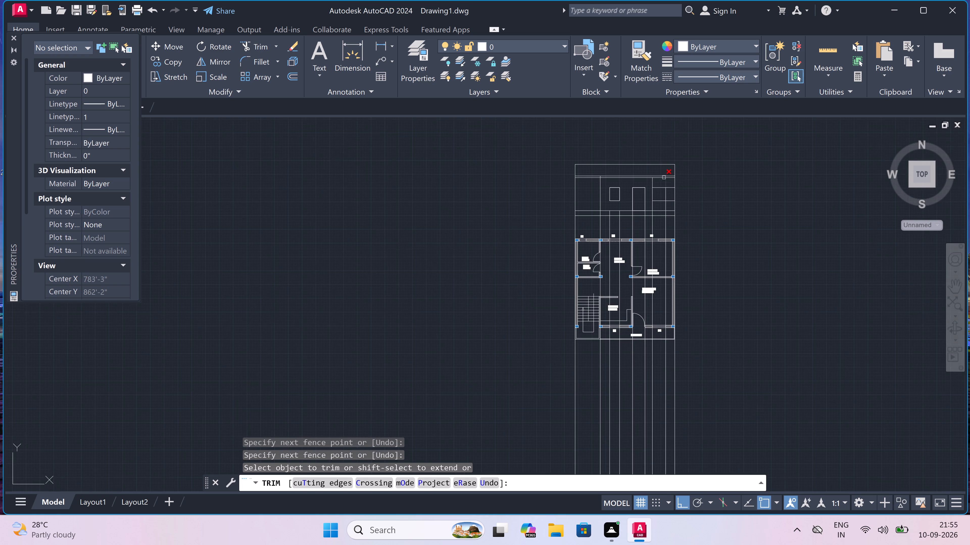
Trim the head and sill lines beyond window W1 and the vertical lines above and below it, leaving only the window rectangle.
{"action": "scroll", "coordinate": [658, 194], "scroll_direction": "up", "scroll_amount": 2}
{"action": "left_click_drag", "start_coordinate": [682, 168], "coordinate": [685, 178]}
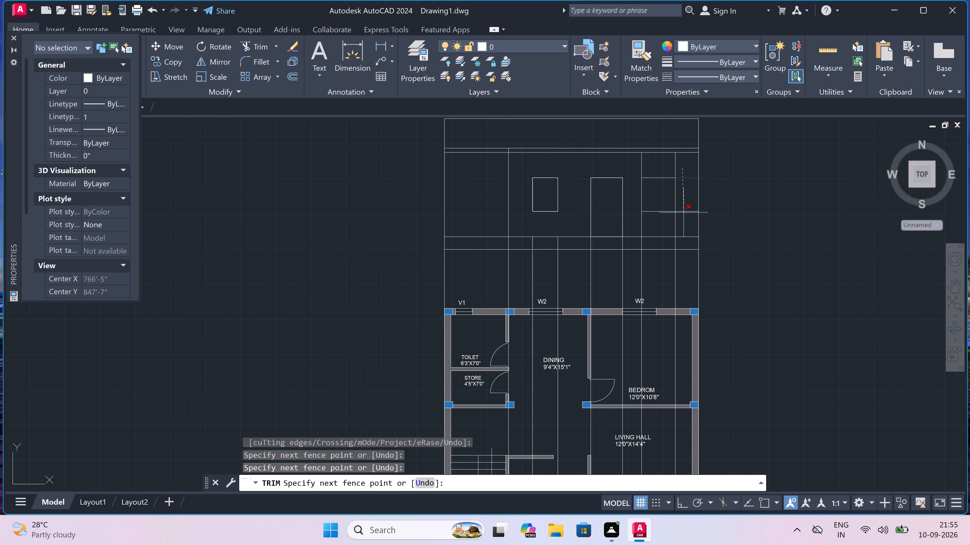
{"action": "left_click", "coordinate": [683, 213]}
{"action": "left_click_drag", "start_coordinate": [683, 213], "coordinate": [679, 218]}
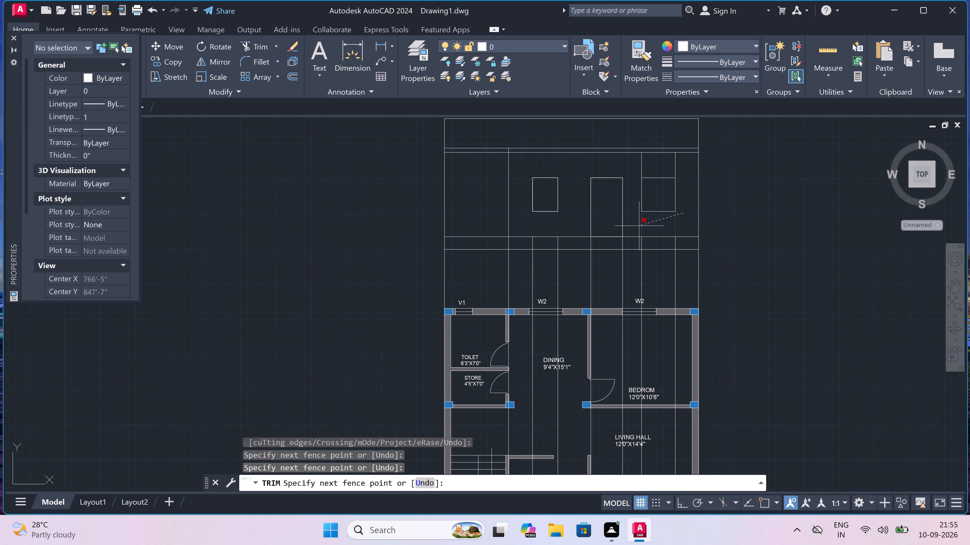
{"action": "left_click", "coordinate": [639, 226]}
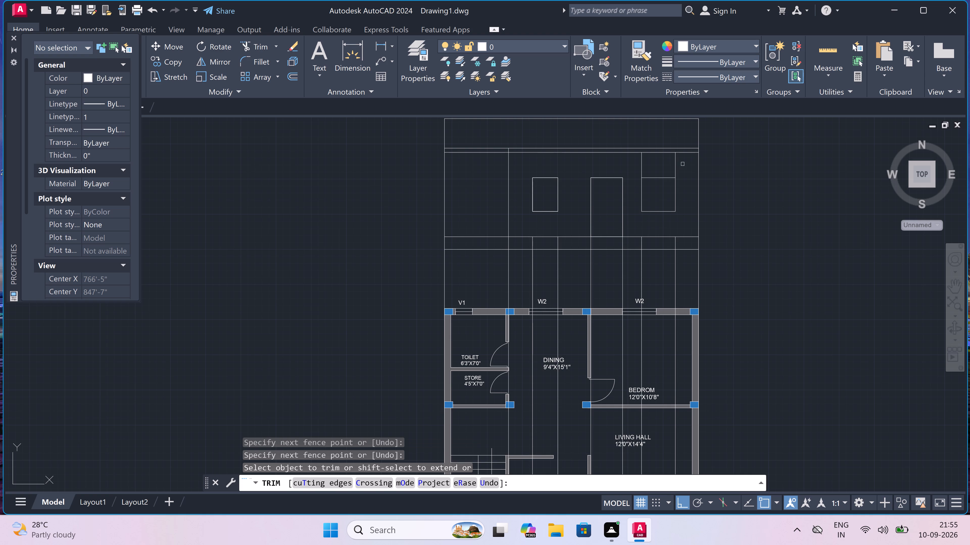
{"action": "left_click_drag", "start_coordinate": [683, 164], "coordinate": [678, 164]}
{"action": "left_click", "coordinate": [634, 163]}
{"action": "scroll", "coordinate": [634, 163], "scroll_direction": "down", "scroll_amount": 3}
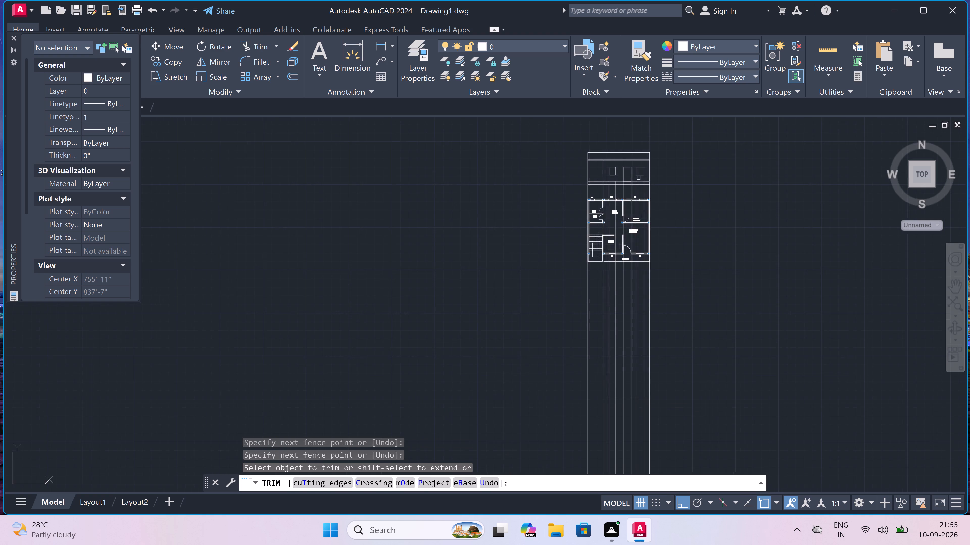
Trim the inner vertical lines between the elevation's two lowest level lines, and all projected lines between the elevation and the plan.
{"action": "scroll", "coordinate": [639, 183], "scroll_direction": "up", "scroll_amount": 3}
{"action": "scroll", "coordinate": [664, 179], "scroll_direction": "up", "scroll_amount": 1}
{"action": "left_click_drag", "start_coordinate": [664, 180], "coordinate": [660, 181]}
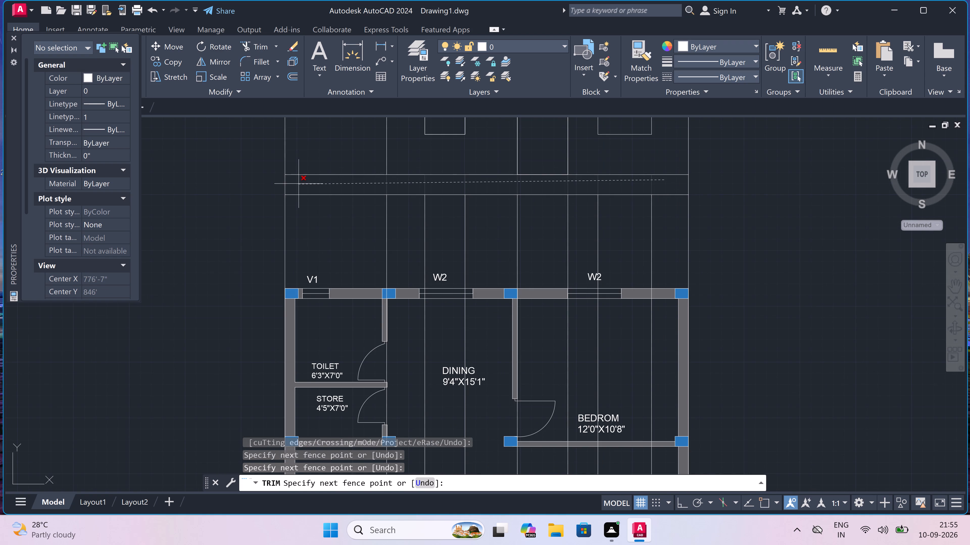
{"action": "left_click", "coordinate": [299, 184]}
{"action": "left_click_drag", "start_coordinate": [238, 213], "coordinate": [242, 212]}
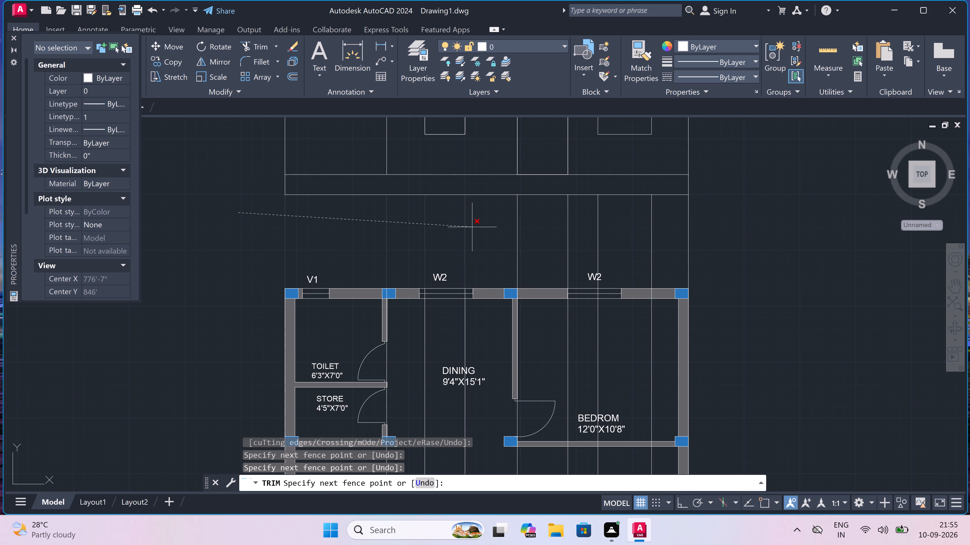
{"action": "left_click", "coordinate": [727, 226]}
{"action": "scroll", "coordinate": [728, 225], "scroll_direction": "down", "scroll_amount": 4}
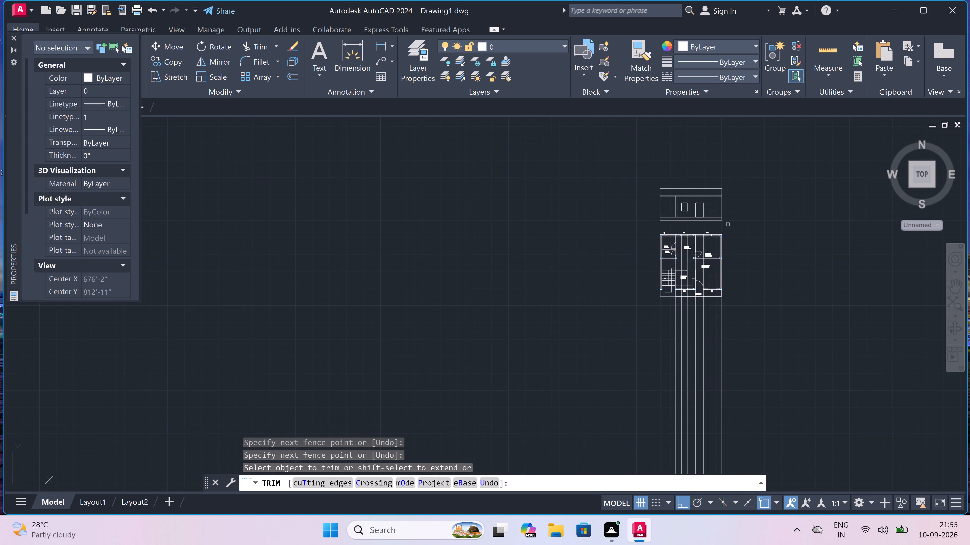
{"action": "scroll", "coordinate": [738, 208], "scroll_direction": "up", "scroll_amount": 1}
{"action": "key", "text": "Escape"}
Erase the remaining vertical projection lines running through the floor plan and extending below the balcony.
{"action": "scroll", "coordinate": [738, 208], "scroll_direction": "down", "scroll_amount": 4}
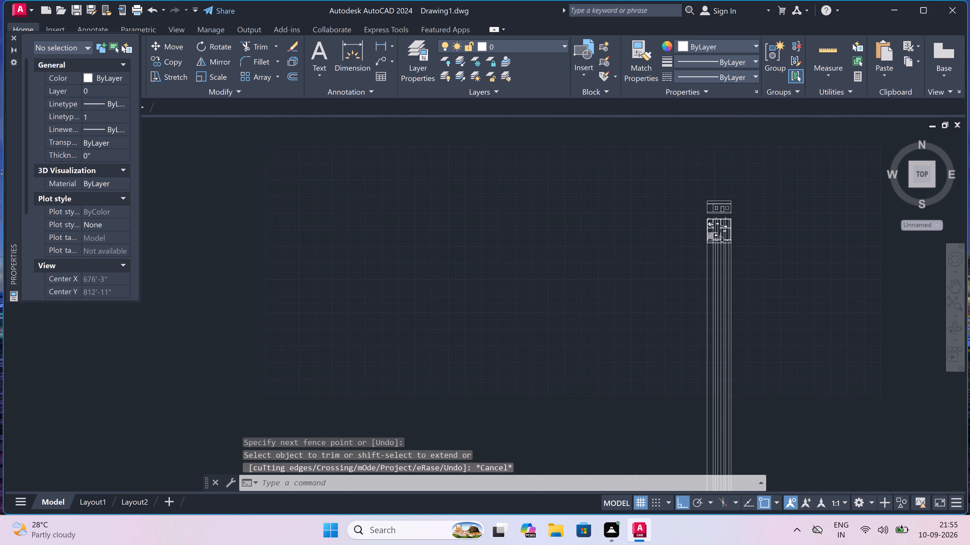
{"action": "scroll", "coordinate": [740, 222], "scroll_direction": "up", "scroll_amount": 3}
{"action": "left_click_drag", "start_coordinate": [729, 349], "coordinate": [711, 355]}
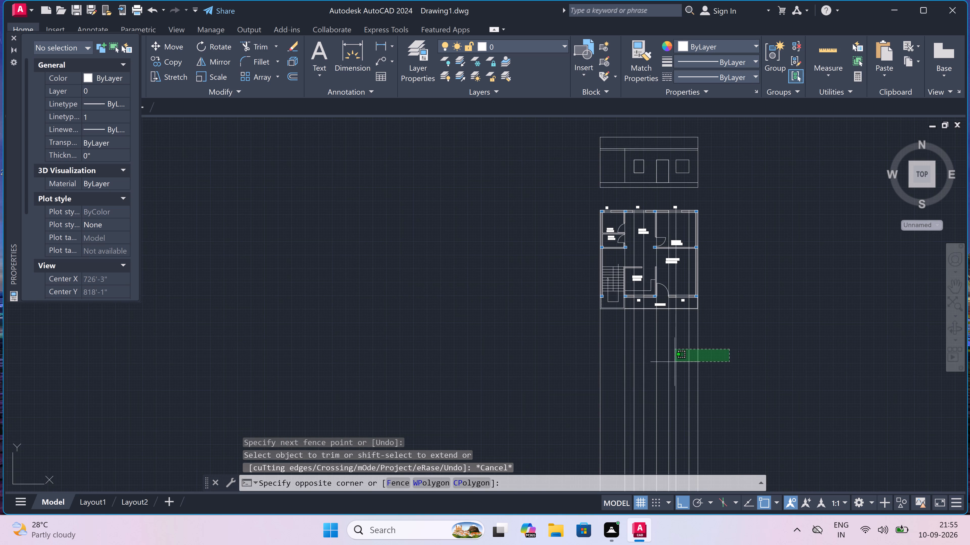
{"action": "left_click", "coordinate": [400, 414]}
{"action": "key", "text": "Delete"}
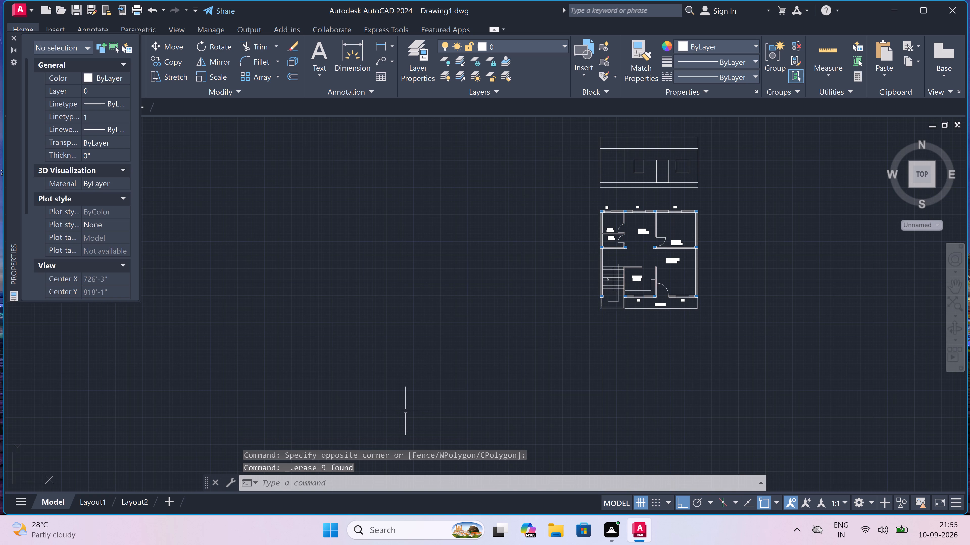
{"action": "scroll", "coordinate": [405, 411], "scroll_direction": "right", "scroll_amount": 1}
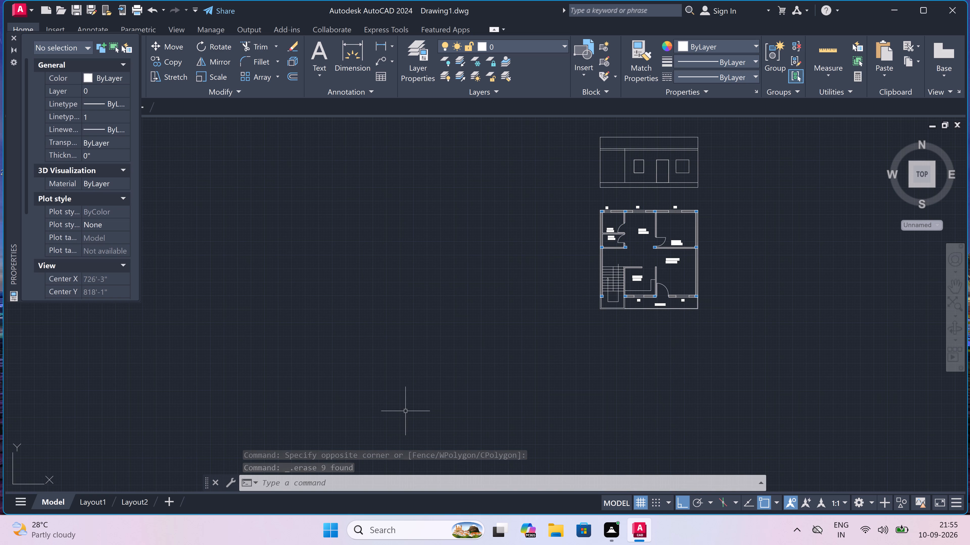
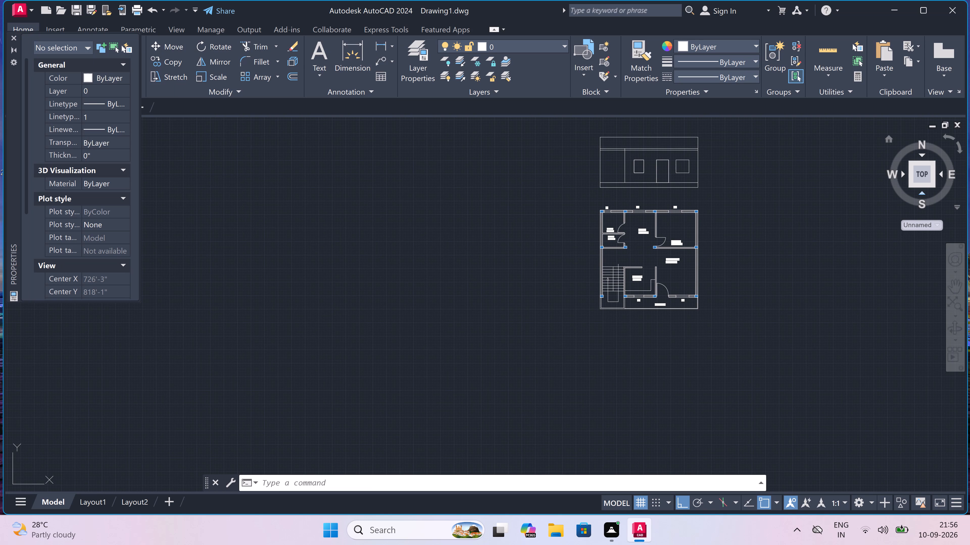
Copy the ground-floor elevation without its two base lines, from its lower-left corner up to the upper slab line's left end.
{"action": "scroll", "coordinate": [616, 401], "scroll_direction": "down", "scroll_amount": 3}
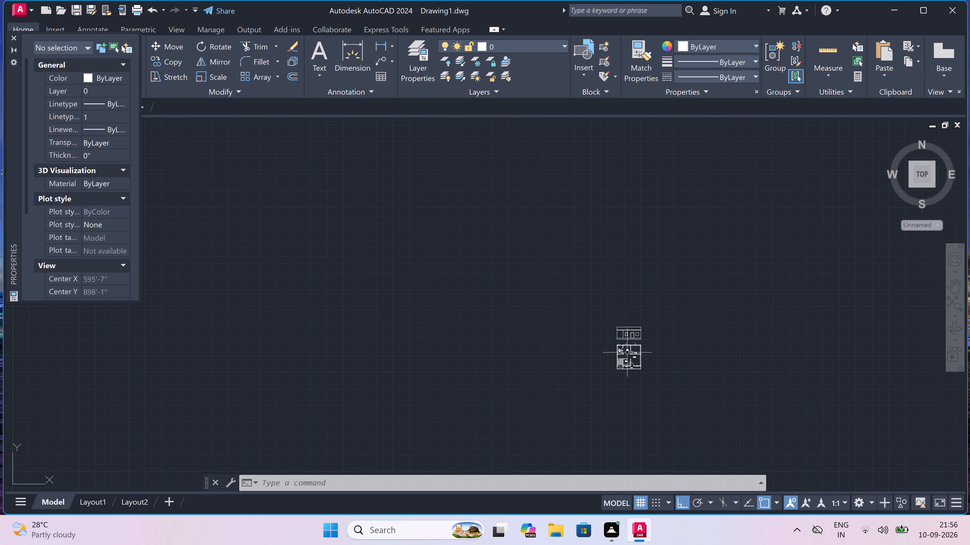
{"action": "scroll", "coordinate": [624, 340], "scroll_direction": "up", "scroll_amount": 3}
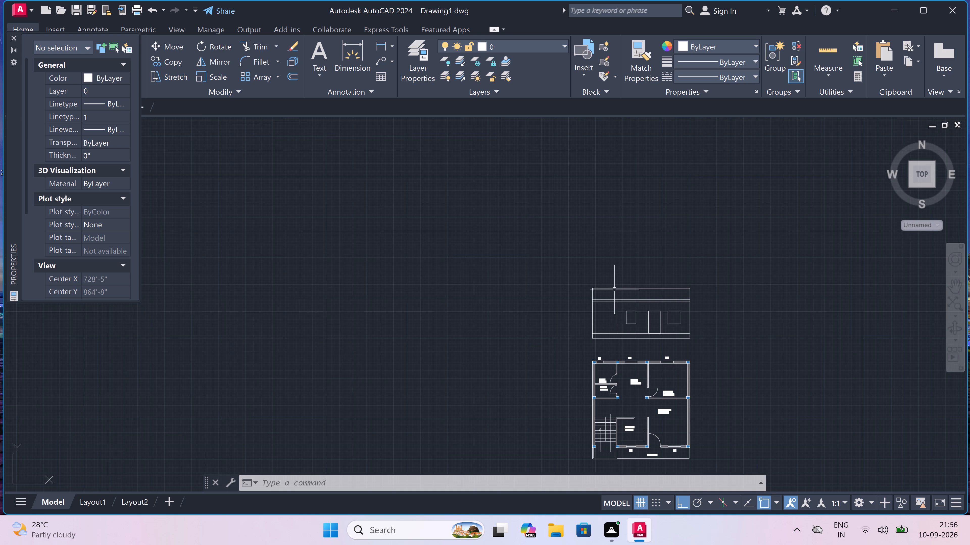
{"action": "scroll", "coordinate": [615, 289], "scroll_direction": "up", "scroll_amount": 2}
{"action": "scroll", "coordinate": [788, 253], "scroll_direction": "down", "scroll_amount": 1}
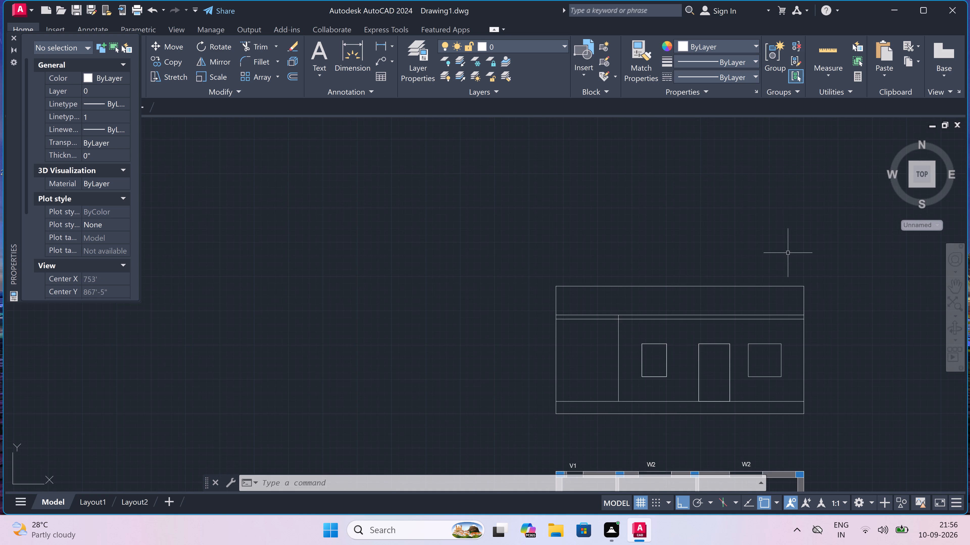
{"action": "scroll", "coordinate": [792, 254], "scroll_direction": "up", "scroll_amount": 2}
{"action": "scroll", "coordinate": [844, 293], "scroll_direction": "down", "scroll_amount": 2}
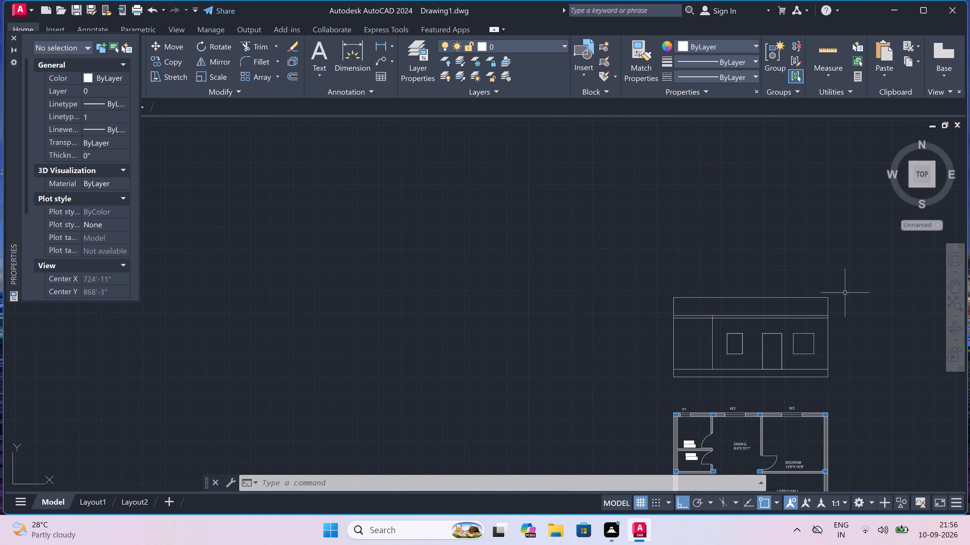
{"action": "left_click", "coordinate": [845, 293]}
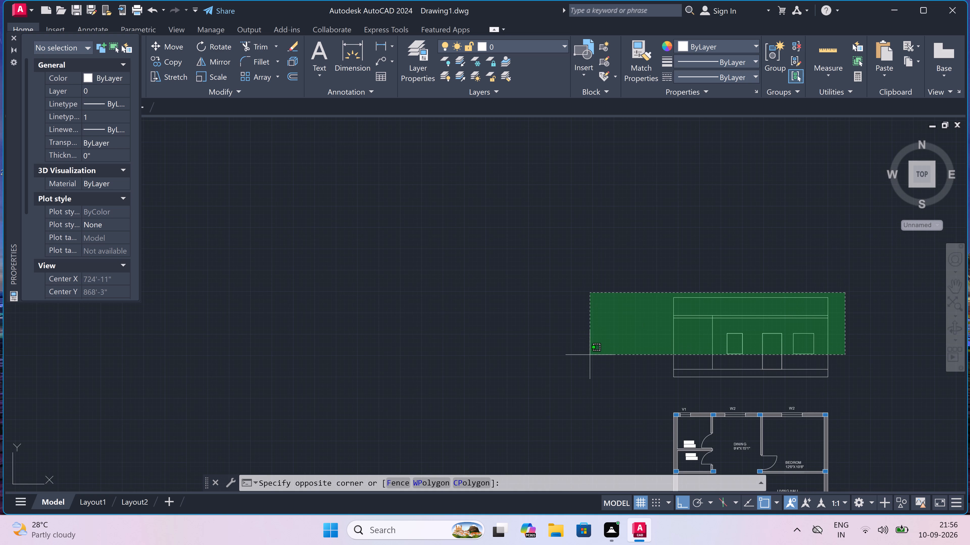
{"action": "left_click", "coordinate": [590, 361]}
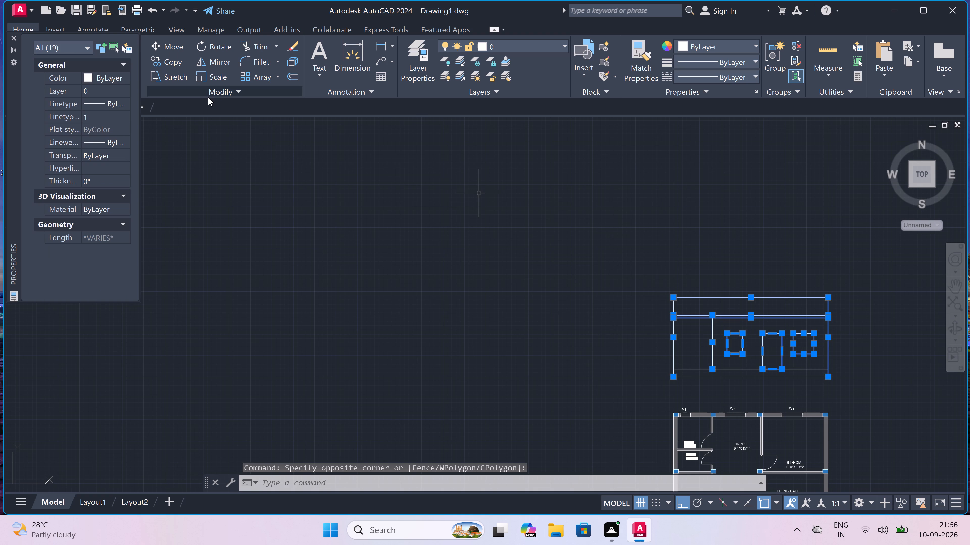
{"action": "left_click", "coordinate": [176, 58]}
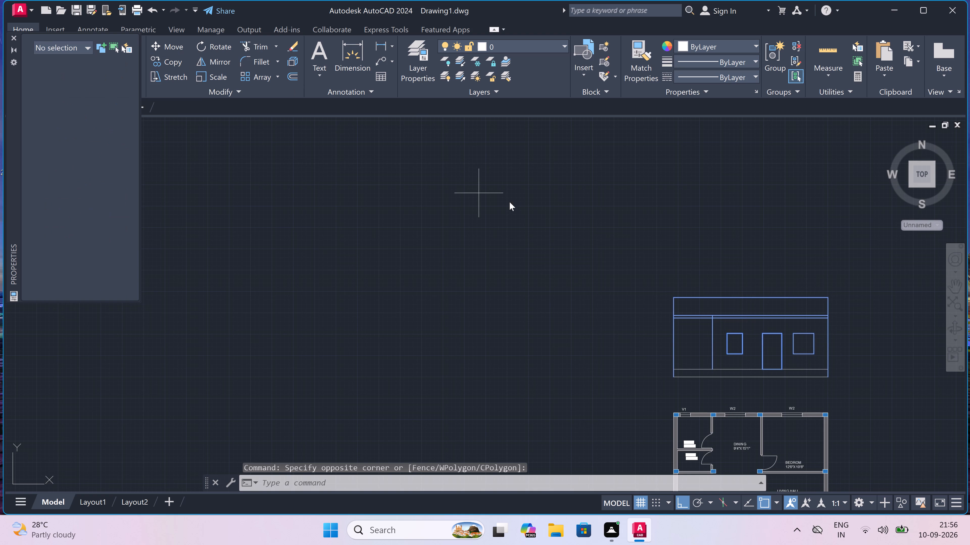
{"action": "scroll", "coordinate": [674, 377], "scroll_direction": "up", "scroll_amount": 1}
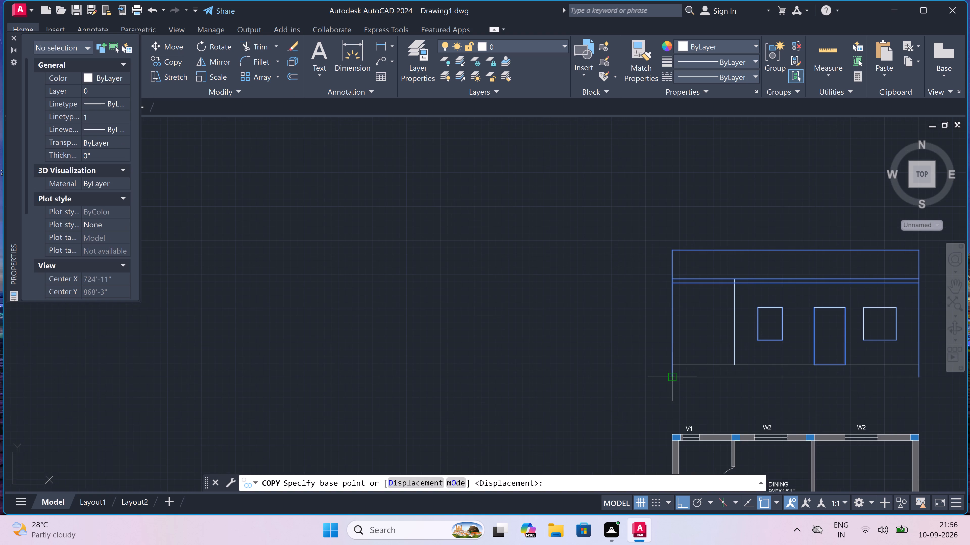
{"action": "left_click_drag", "start_coordinate": [674, 376], "coordinate": [674, 372]}
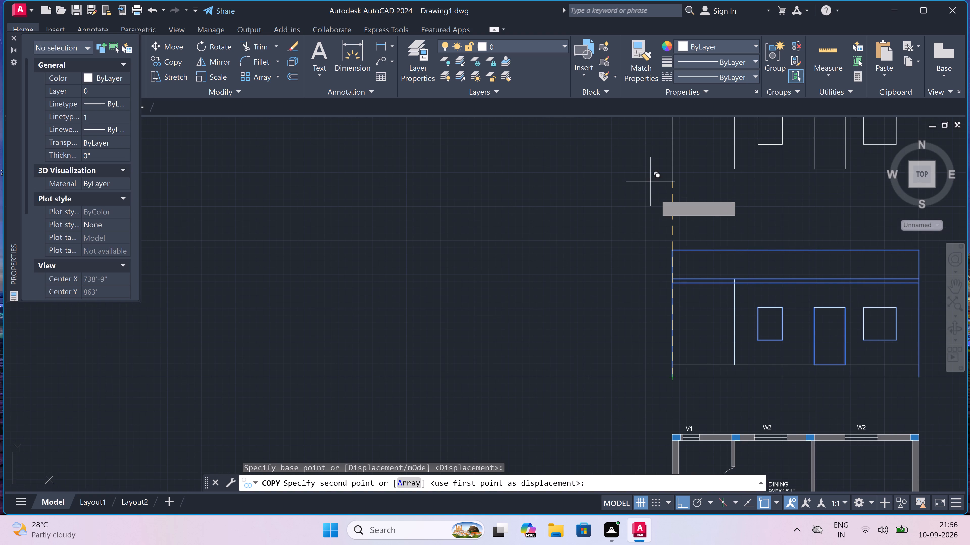
{"action": "scroll", "coordinate": [669, 270], "scroll_direction": "up", "scroll_amount": 2}
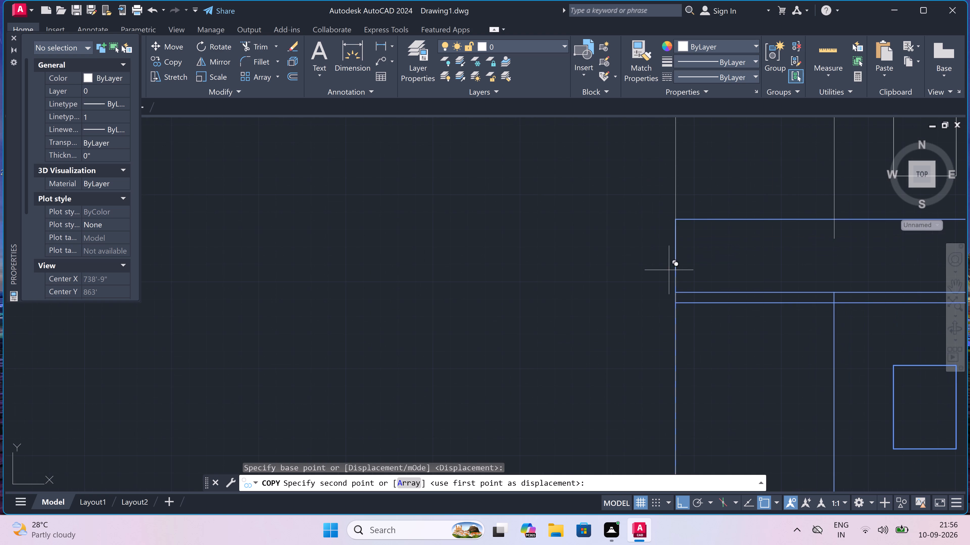
{"action": "left_click", "coordinate": [674, 291]}
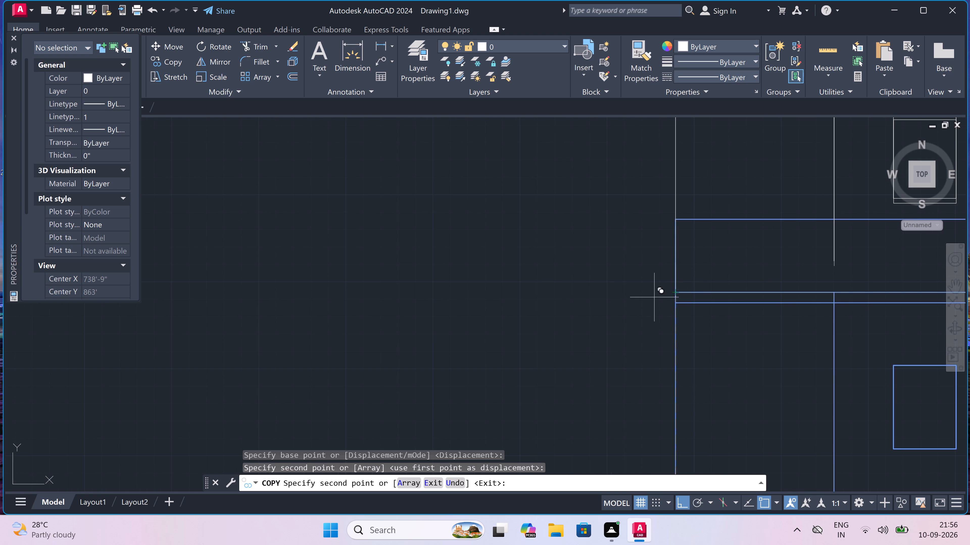
{"action": "key", "text": "Escape"}
Trim the copied door and wall line below the first-floor line, and remove the leftover door base and upper mid-height slab line.
{"action": "scroll", "coordinate": [604, 292], "scroll_direction": "down", "scroll_amount": 4}
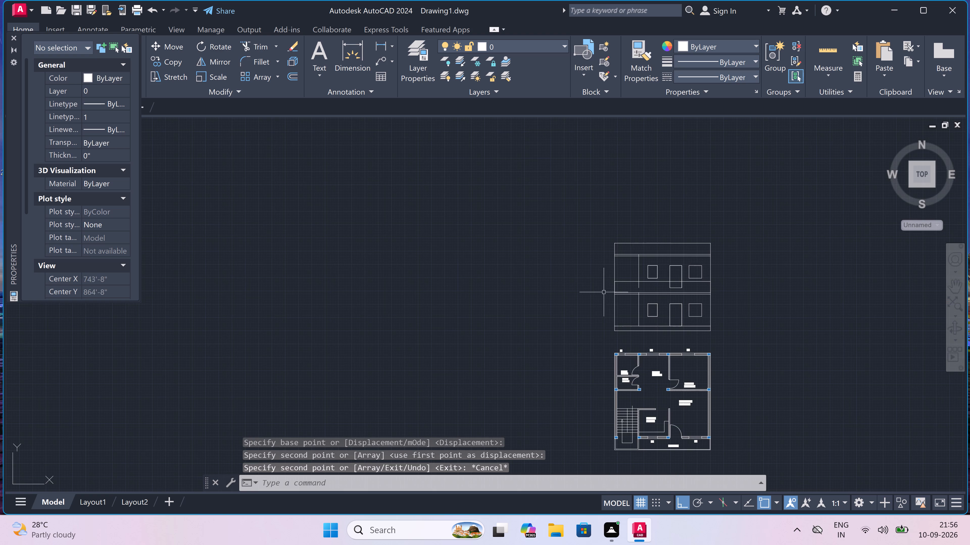
{"action": "scroll", "coordinate": [691, 285], "scroll_direction": "up", "scroll_amount": 3}
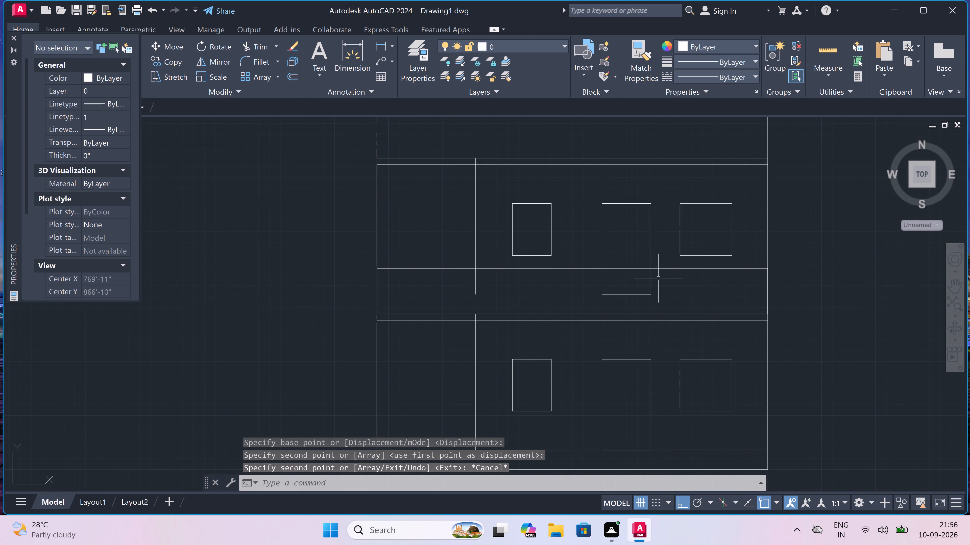
{"action": "type", "text": "TR"}
{"action": "key", "text": "space"}
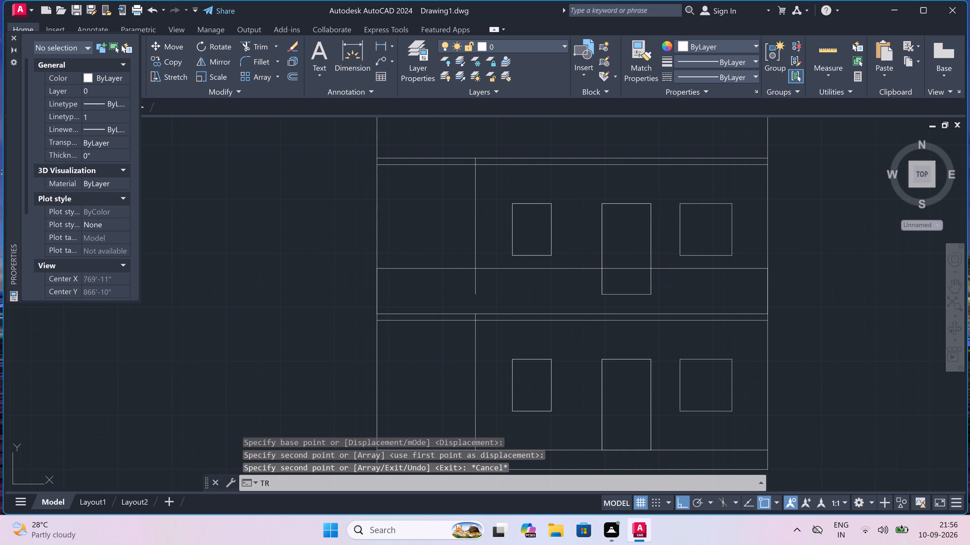
{"action": "left_click", "coordinate": [664, 280]}
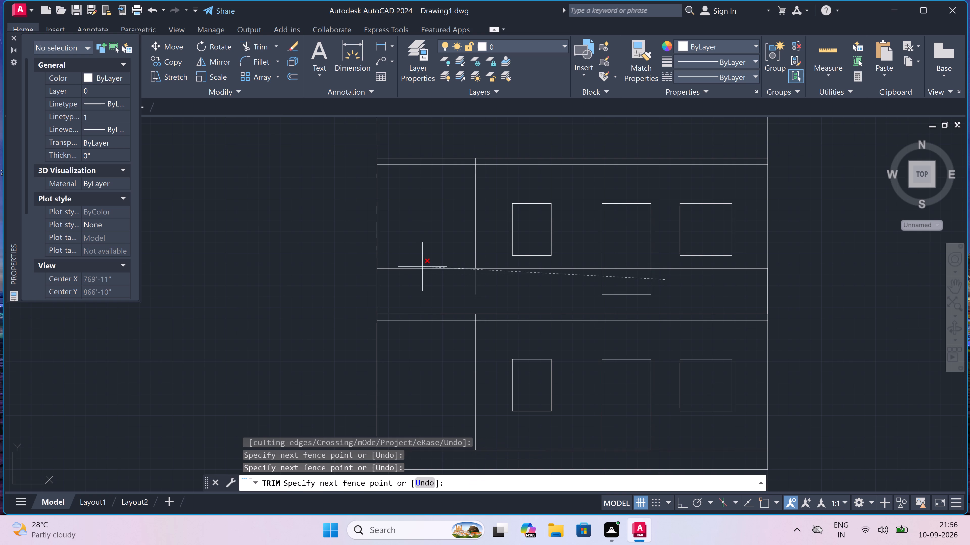
{"action": "left_click", "coordinate": [442, 282]}
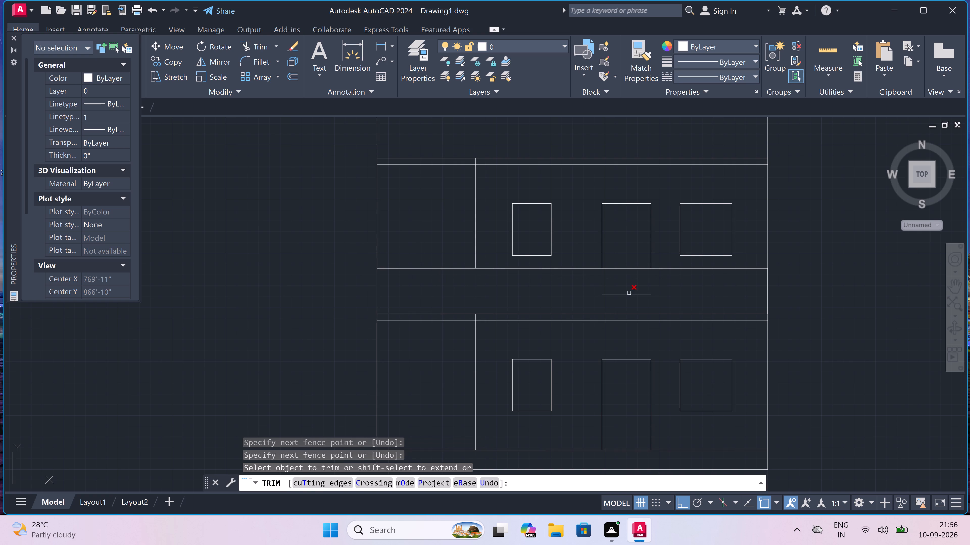
{"action": "left_click", "coordinate": [629, 293]}
{"action": "left_click", "coordinate": [618, 314]}
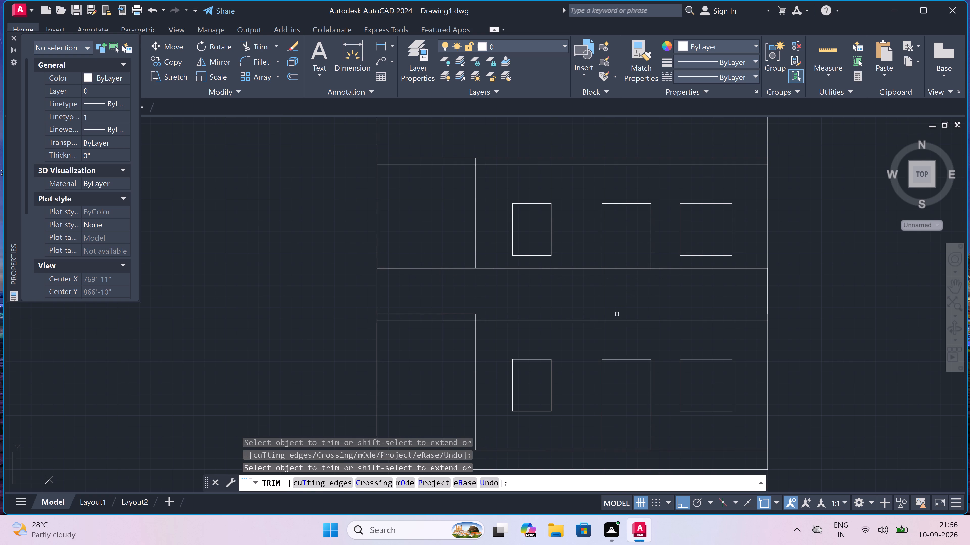
{"action": "left_click", "coordinate": [475, 314]}
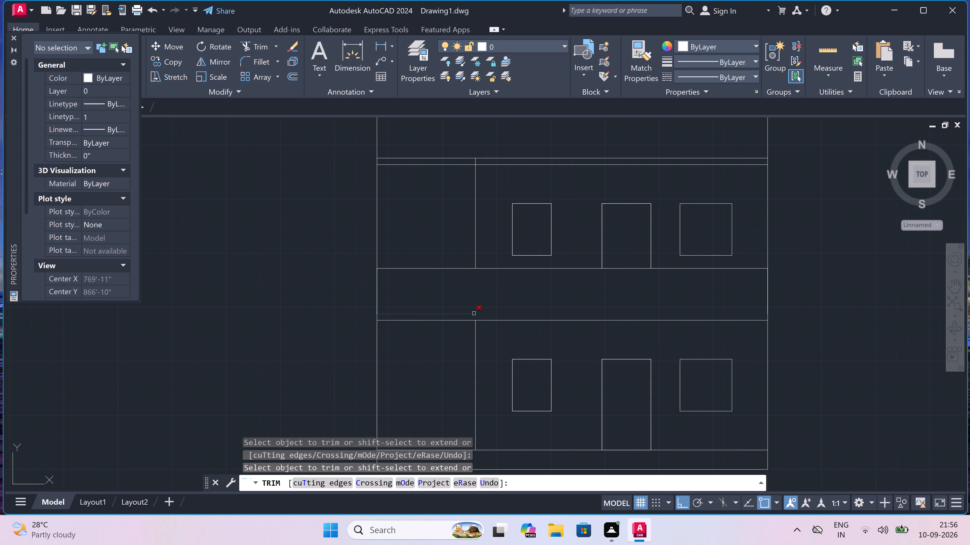
{"action": "left_click", "coordinate": [473, 312]}
Trim the end of the upper storey's vertical wall line between the two roof slab lines.
{"action": "scroll", "coordinate": [473, 312], "scroll_direction": "down", "scroll_amount": 1}
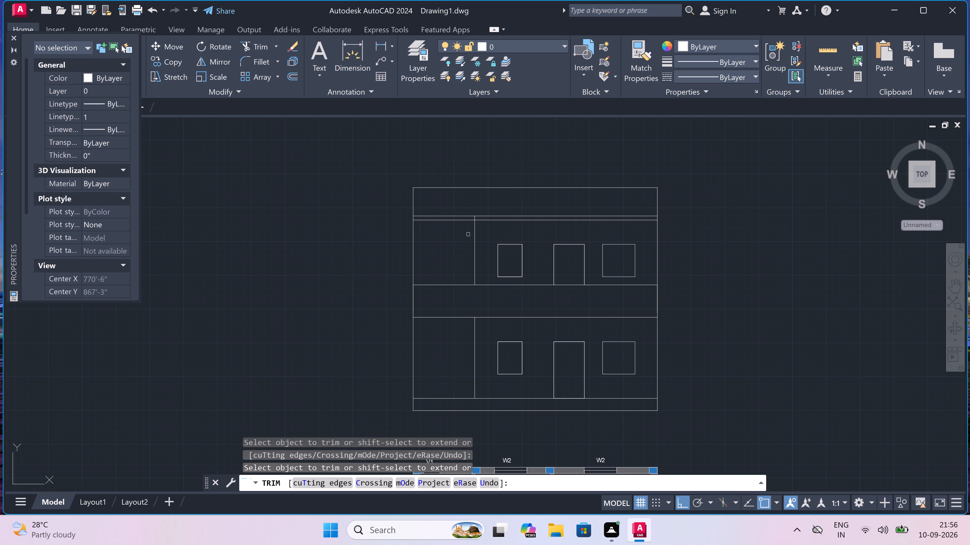
{"action": "scroll", "coordinate": [471, 214], "scroll_direction": "up", "scroll_amount": 3}
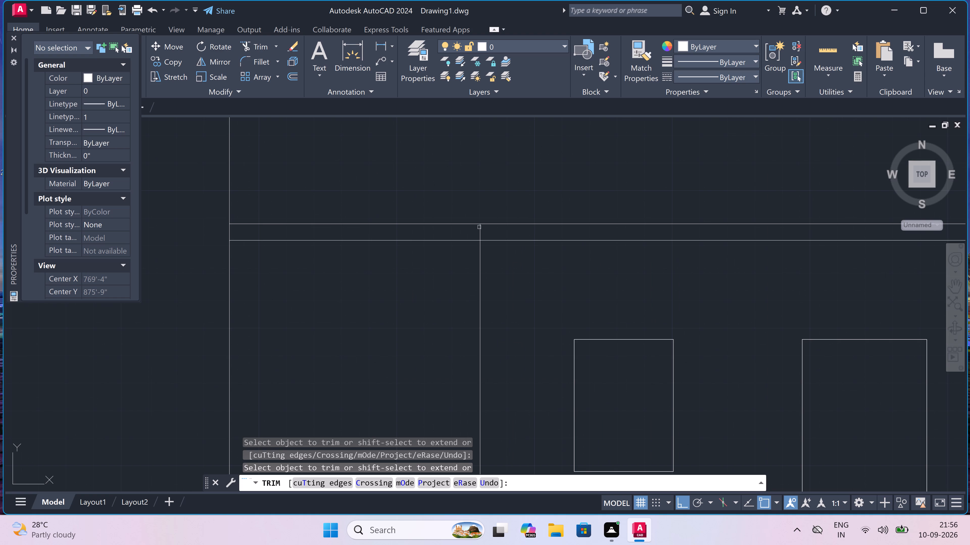
{"action": "double_click", "coordinate": [480, 229]}
{"action": "key", "text": "Escape"}
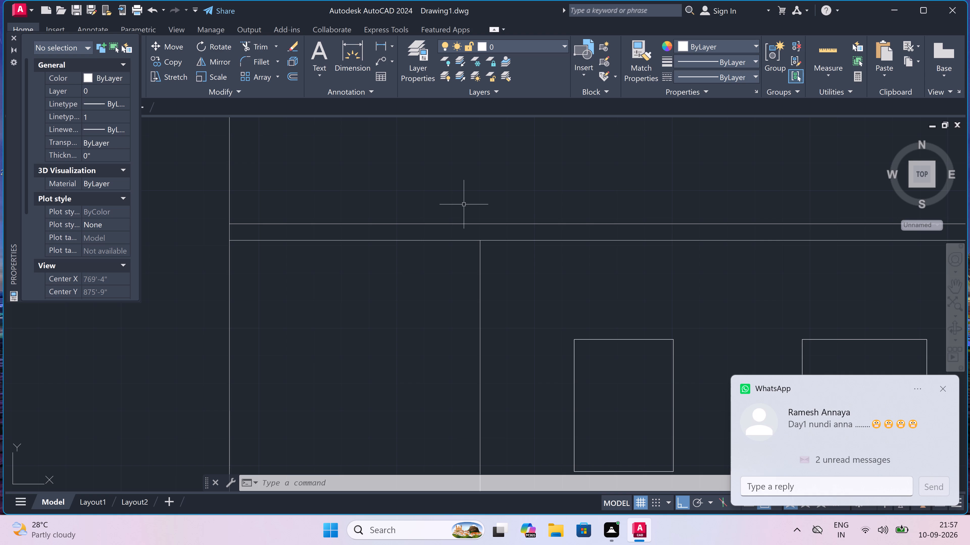
Draw a stair-tower outline from the lower wall line's top, about 20'-4" up, across to the left edge and down to the parapet corner.
{"action": "scroll", "coordinate": [462, 211], "scroll_direction": "down", "scroll_amount": 3}
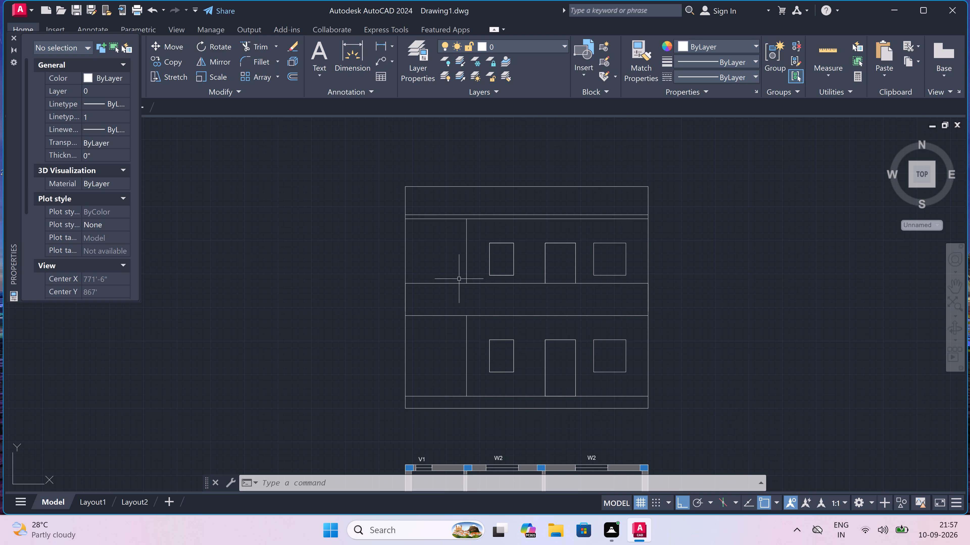
{"action": "scroll", "coordinate": [459, 279], "scroll_direction": "up", "scroll_amount": 1}
{"action": "type", "text": "L"}
{"action": "key", "text": "space"}
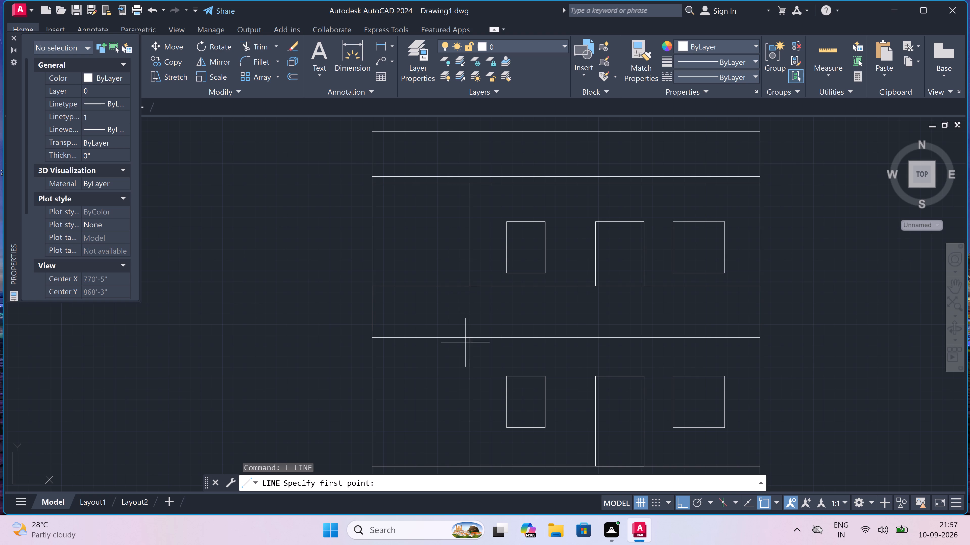
{"action": "left_click", "coordinate": [469, 338]}
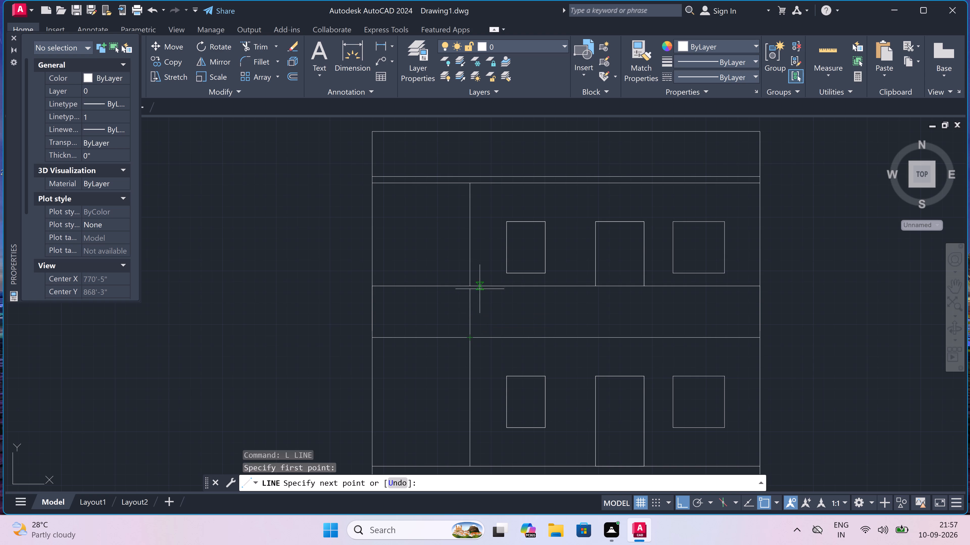
{"action": "scroll", "coordinate": [483, 183], "scroll_direction": "down", "scroll_amount": 3}
{"action": "scroll", "coordinate": [483, 170], "scroll_direction": "up", "scroll_amount": 3}
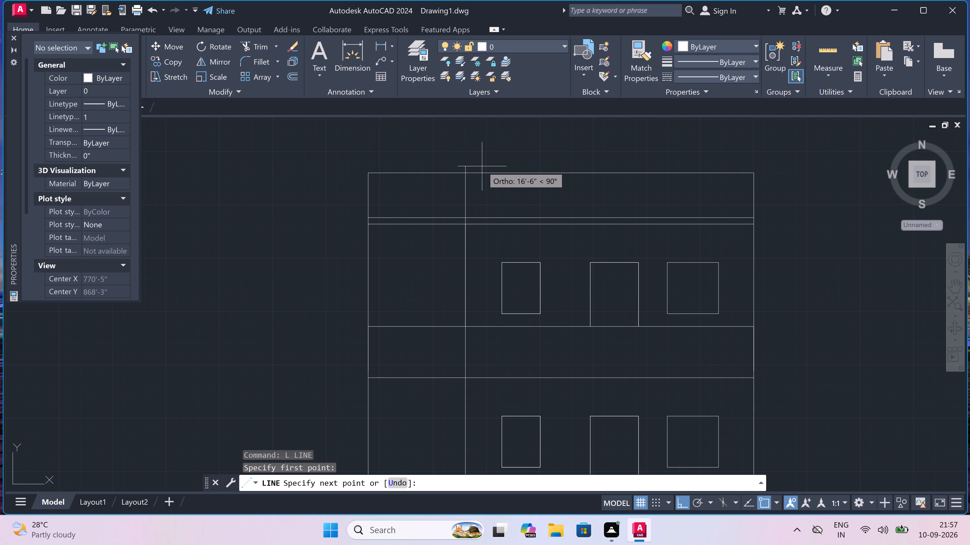
{"action": "scroll", "coordinate": [471, 151], "scroll_direction": "up", "scroll_amount": 1}
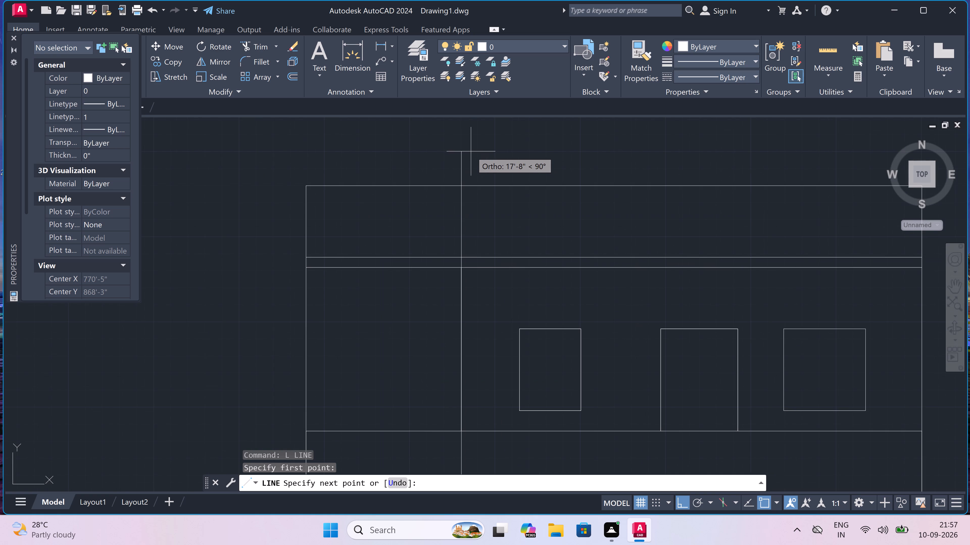
{"action": "scroll", "coordinate": [471, 151], "scroll_direction": "down", "scroll_amount": 3}
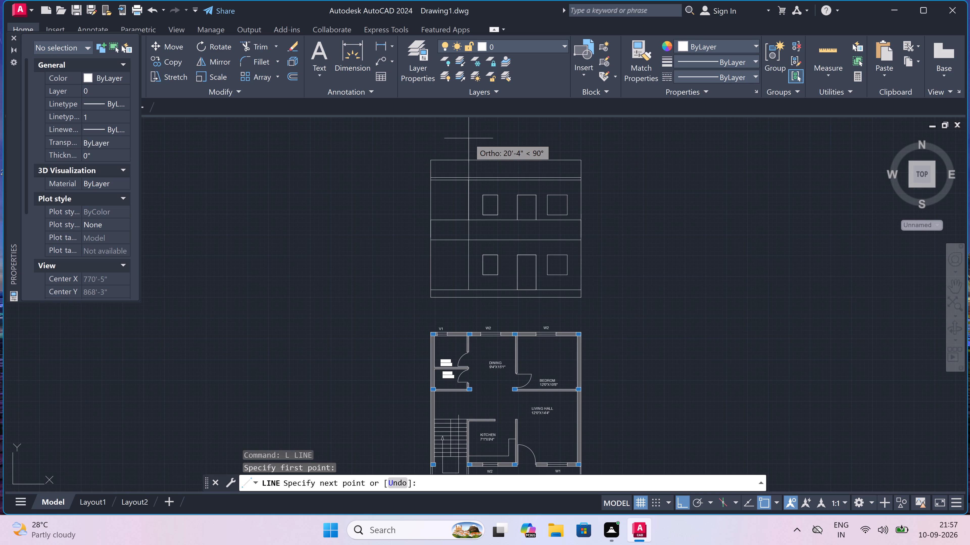
{"action": "left_click", "coordinate": [469, 138]}
{"action": "scroll", "coordinate": [439, 138], "scroll_direction": "up", "scroll_amount": 3}
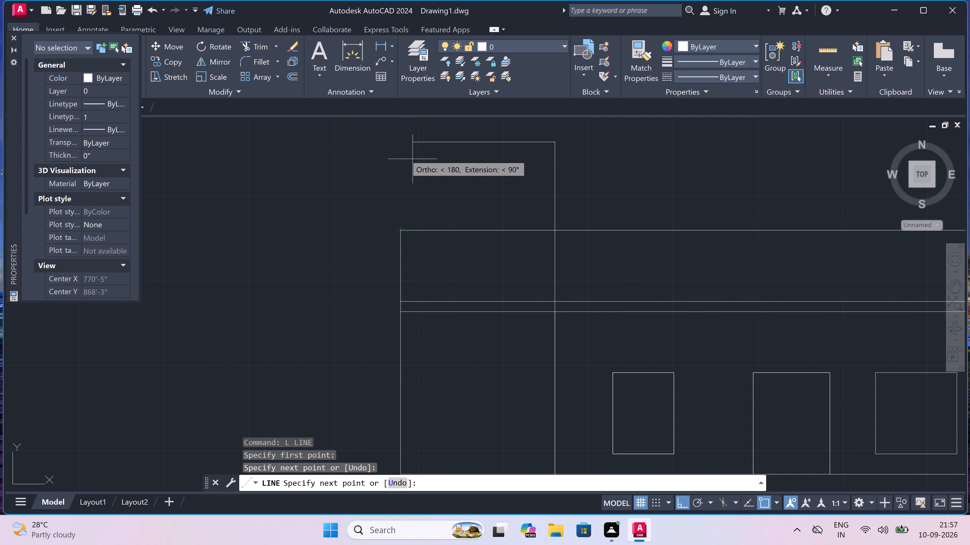
{"action": "left_click", "coordinate": [401, 142]}
{"action": "left_click", "coordinate": [402, 227]}
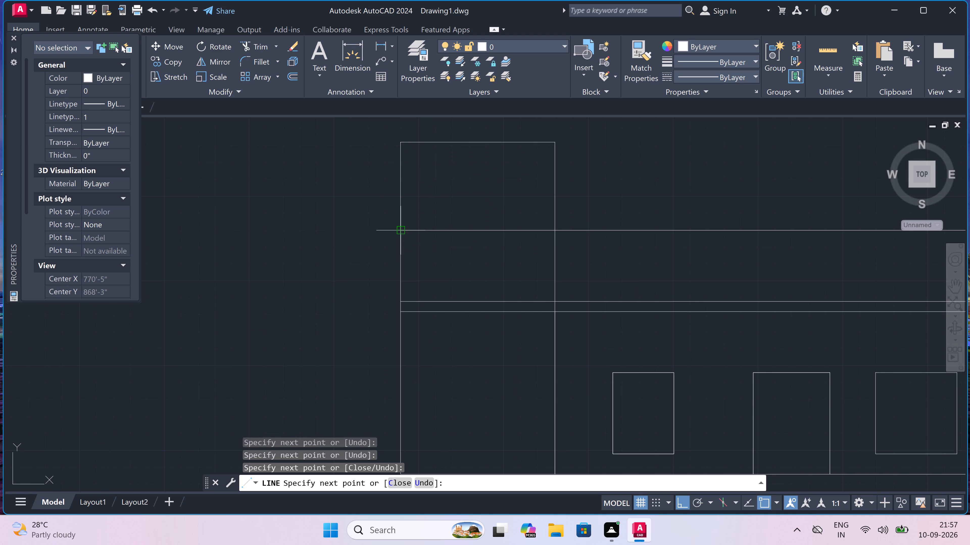
{"action": "key", "text": "Escape"}
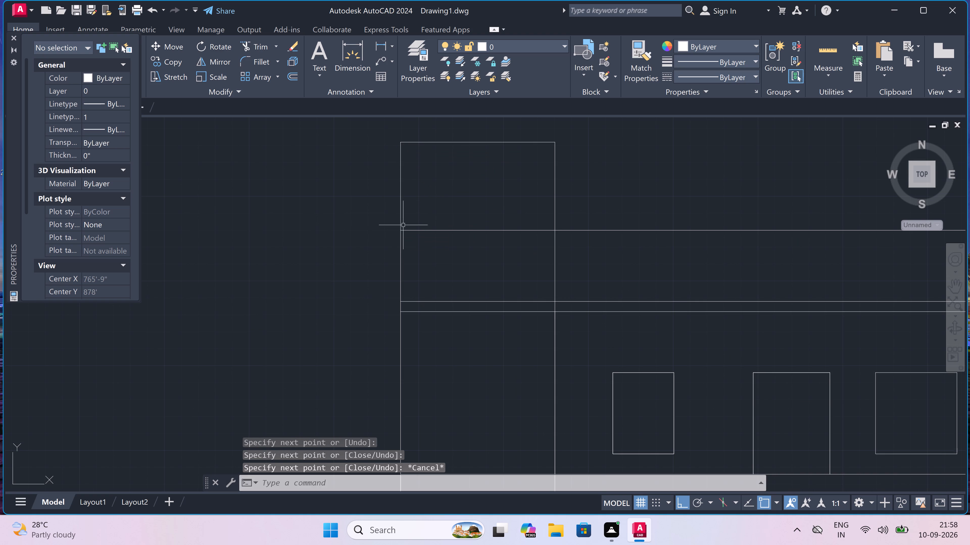
Draw a small rectangular slab overhang projecting outward from the stair tower's top-right corner and returning to the tower wall.
{"action": "scroll", "coordinate": [482, 173], "scroll_direction": "down", "scroll_amount": 4}
{"action": "scroll", "coordinate": [484, 171], "scroll_direction": "up", "scroll_amount": 3}
{"action": "scroll", "coordinate": [503, 159], "scroll_direction": "down", "scroll_amount": 2}
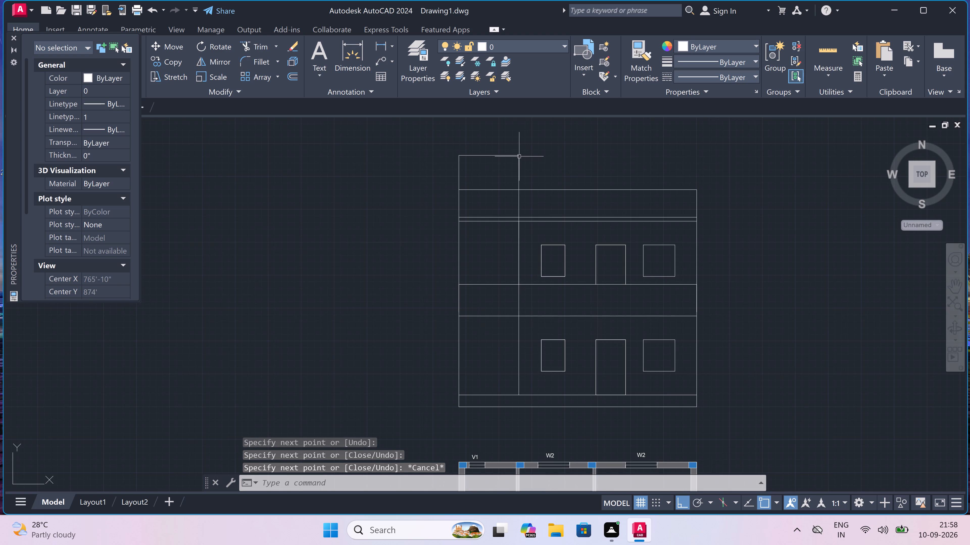
{"action": "key", "text": "space"}
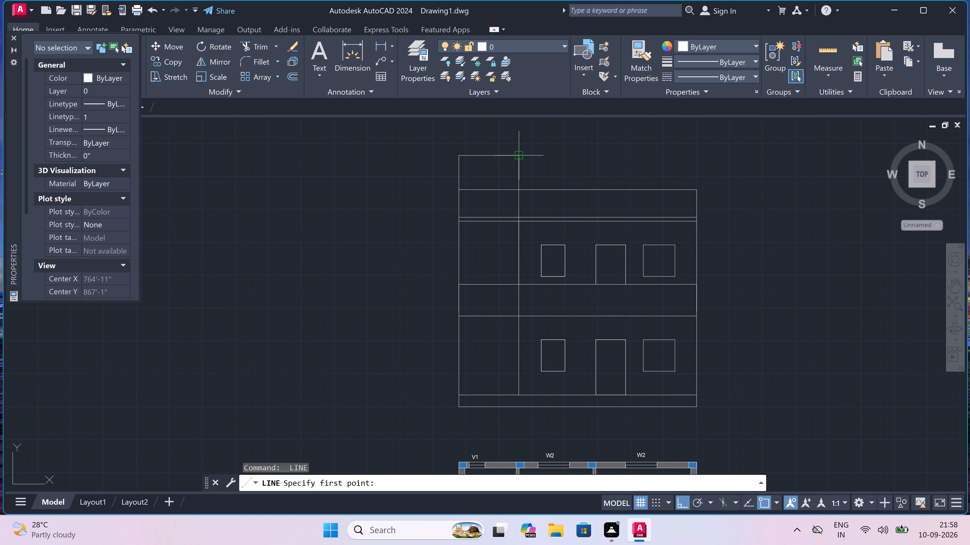
{"action": "scroll", "coordinate": [519, 156], "scroll_direction": "up", "scroll_amount": 3}
{"action": "left_click", "coordinate": [516, 155]}
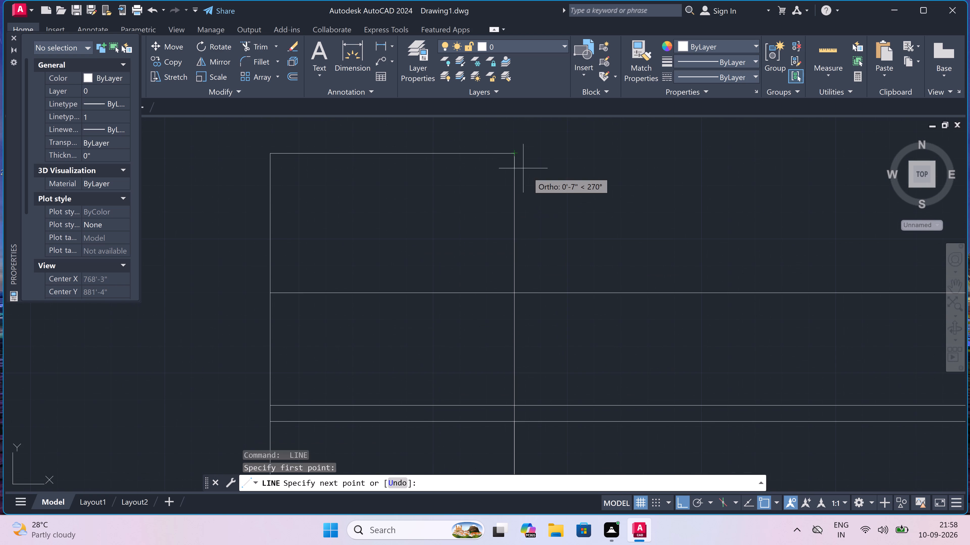
{"action": "left_click", "coordinate": [533, 154]}
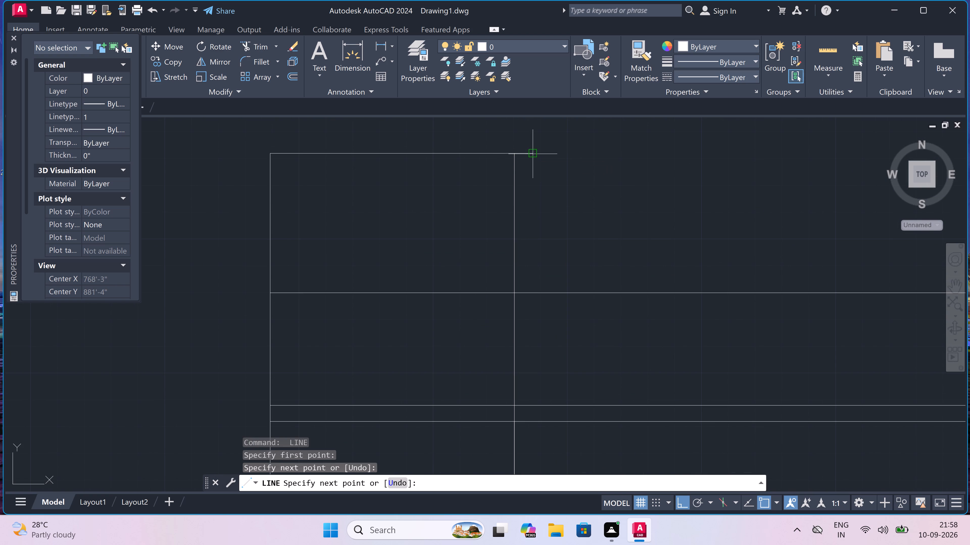
{"action": "left_click", "coordinate": [531, 179]}
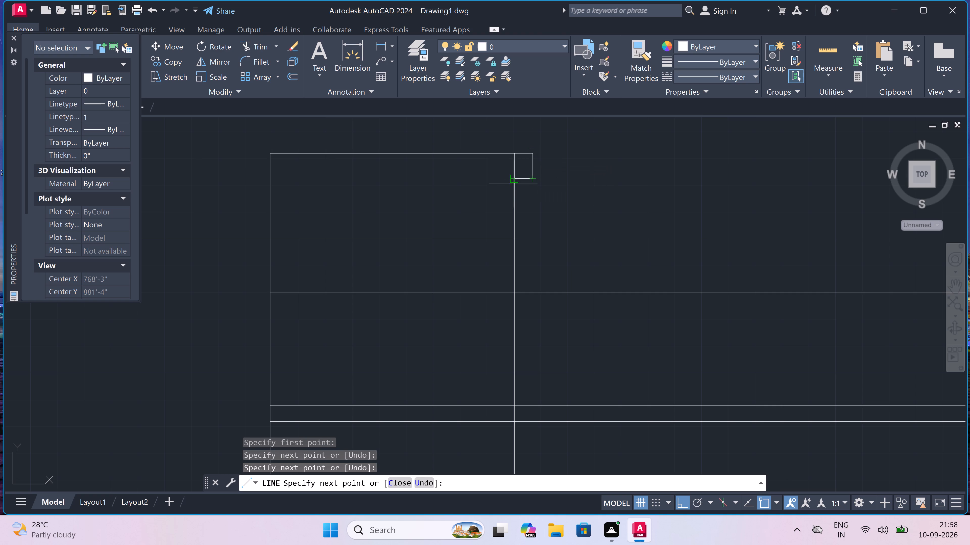
{"action": "left_click", "coordinate": [514, 179]}
{"action": "key", "text": "Escape"}
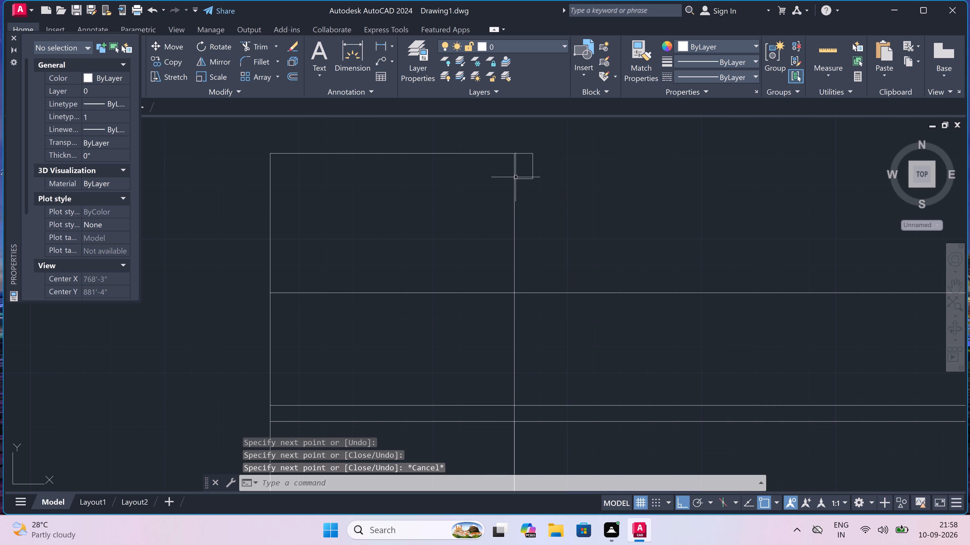
Draw a short sloping line from the overhang's outer lower corner down to the stair tower's right wall, with Ortho off.
{"action": "key", "text": "space"}
{"action": "left_click_drag", "start_coordinate": [534, 179], "coordinate": [534, 182]}
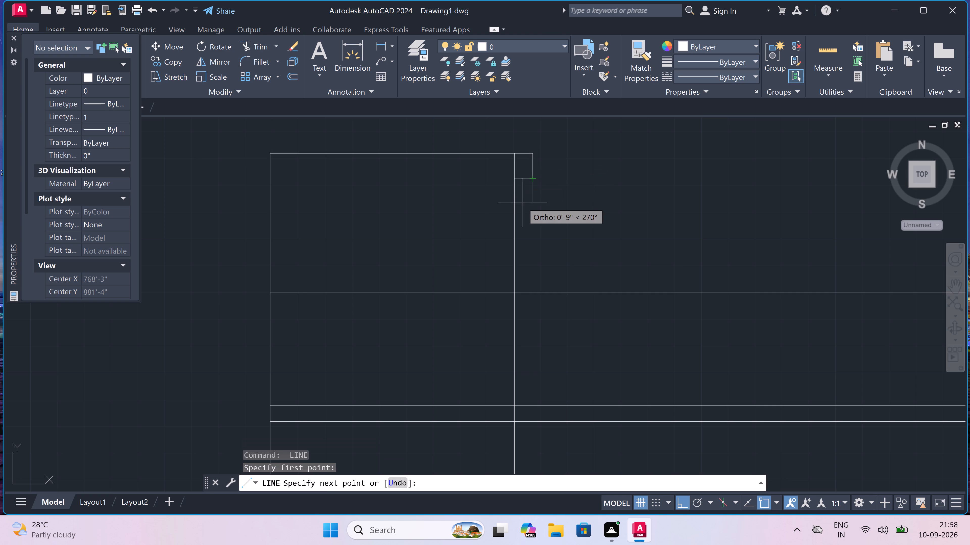
{"action": "key", "text": "F8"}
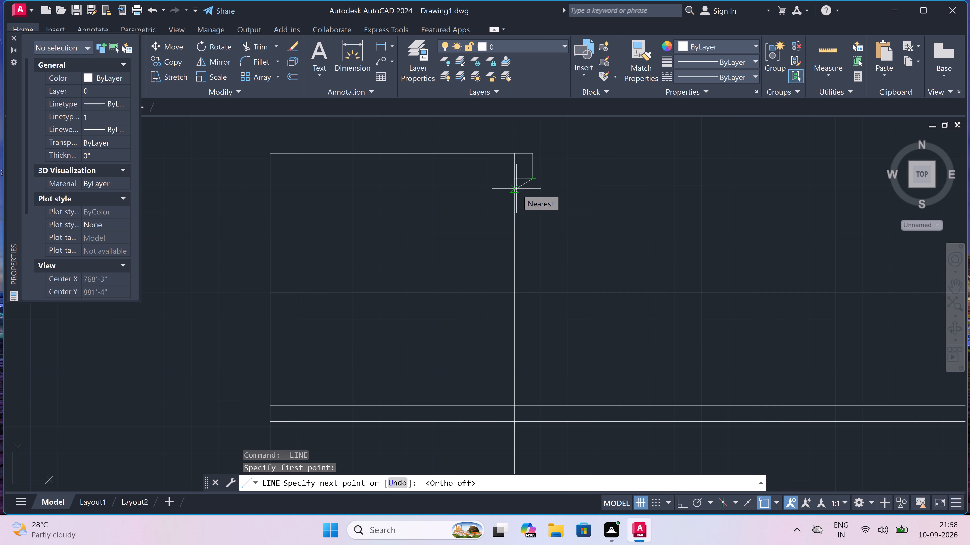
{"action": "left_click", "coordinate": [514, 188]}
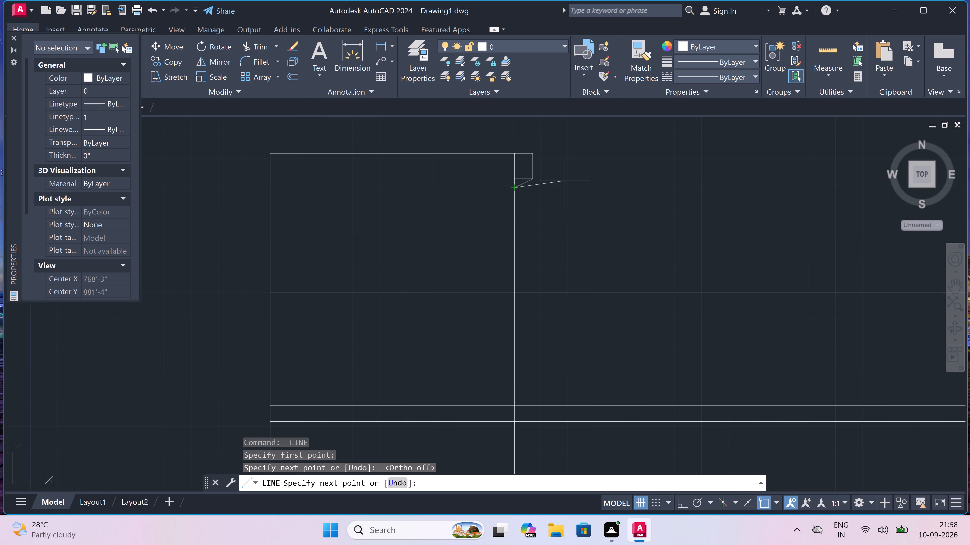
{"action": "key", "text": "Escape"}
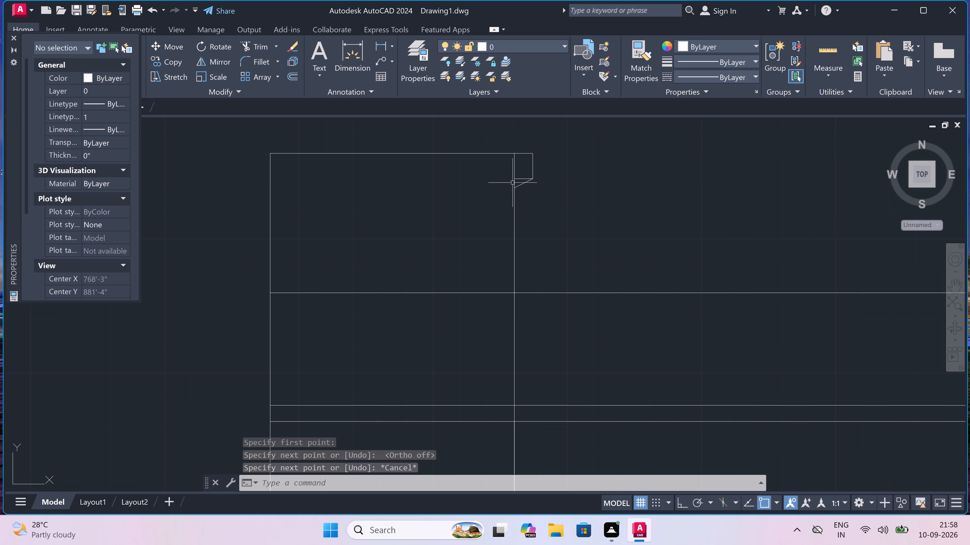
Trim the stair tower's right wall line where it passes through the overhang at the top.
{"action": "type", "text": "TR"}
{"action": "key", "text": "space"}
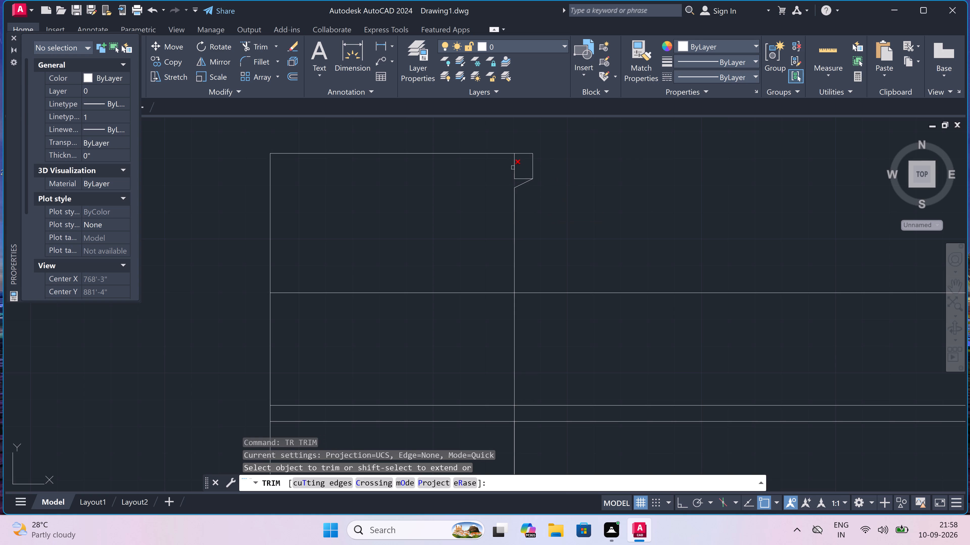
{"action": "left_click", "coordinate": [514, 166]}
{"action": "key", "text": "Escape"}
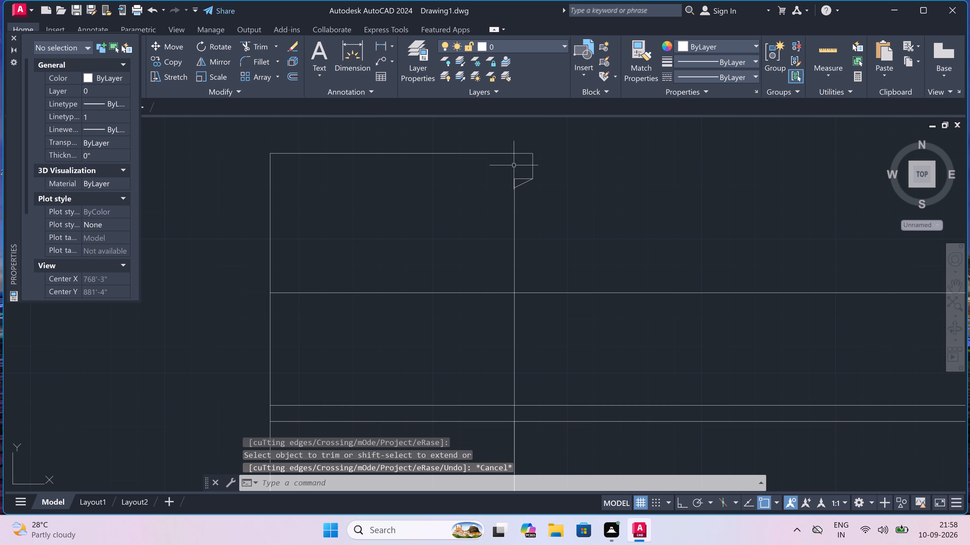
Draw the tower slab's underside as a horizontal line from the overhang's inner lower corner to the tower's left edge, with Ortho on.
{"action": "key", "text": "l"}
{"action": "key", "text": "space"}
{"action": "left_click_drag", "start_coordinate": [514, 180], "coordinate": [512, 181]}
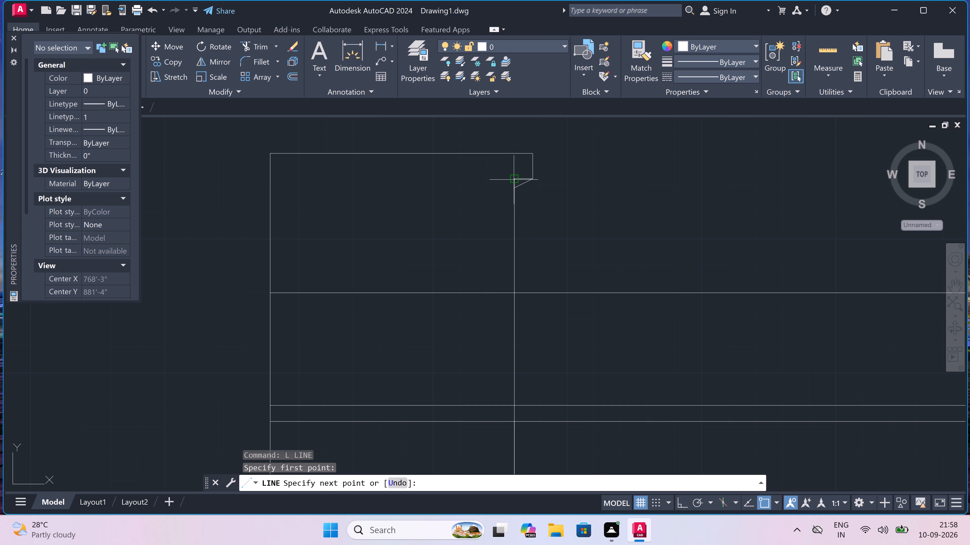
{"action": "left_click_drag", "start_coordinate": [512, 181], "coordinate": [510, 183]}
{"action": "key", "text": "F8"}
{"action": "left_click", "coordinate": [270, 179]}
{"action": "key", "text": "Escape"}
Trim the parapet, roof slab and floor lines crossing the stair tower below its top slab, keeping the base lines.
{"action": "scroll", "coordinate": [270, 178], "scroll_direction": "down", "scroll_amount": 2}
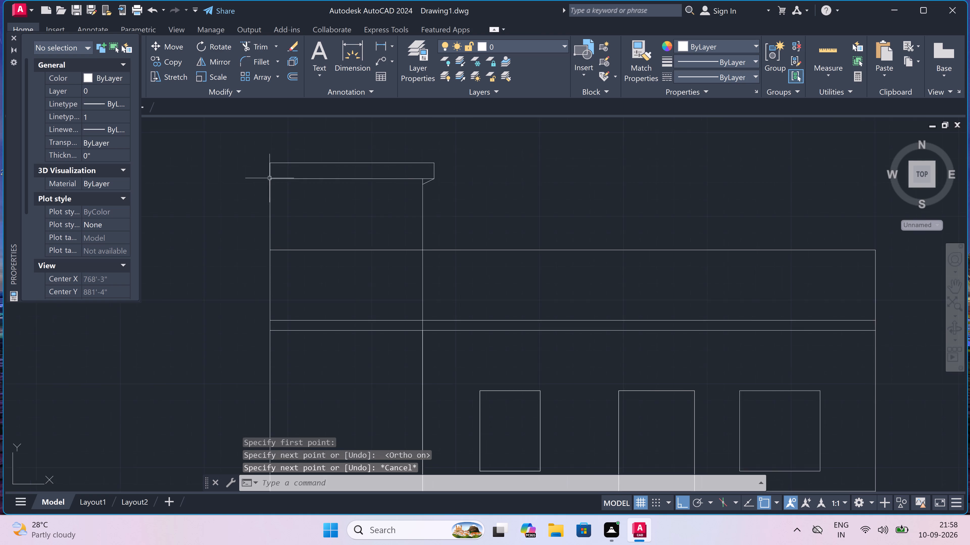
{"action": "scroll", "coordinate": [270, 178], "scroll_direction": "down", "scroll_amount": 1}
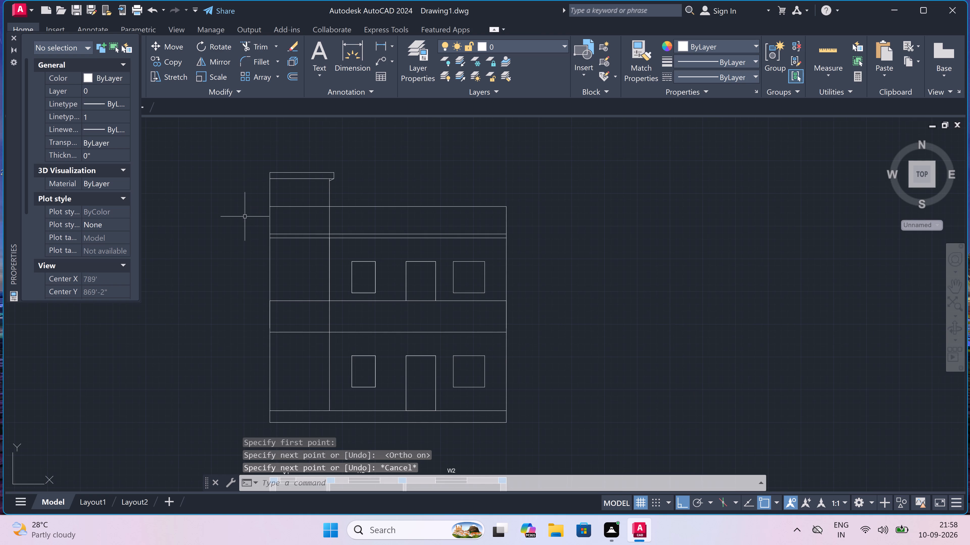
{"action": "scroll", "coordinate": [246, 223], "scroll_direction": "up", "scroll_amount": 2}
{"action": "scroll", "coordinate": [246, 223], "scroll_direction": "down", "scroll_amount": 2}
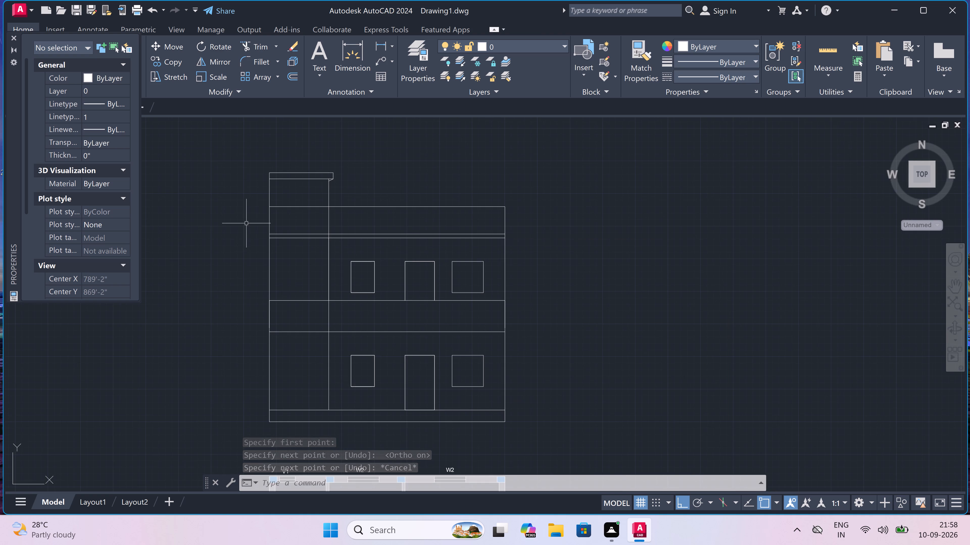
{"action": "scroll", "coordinate": [241, 252], "scroll_direction": "up", "scroll_amount": 1}
{"action": "type", "text": "TR"}
{"action": "key", "text": "space"}
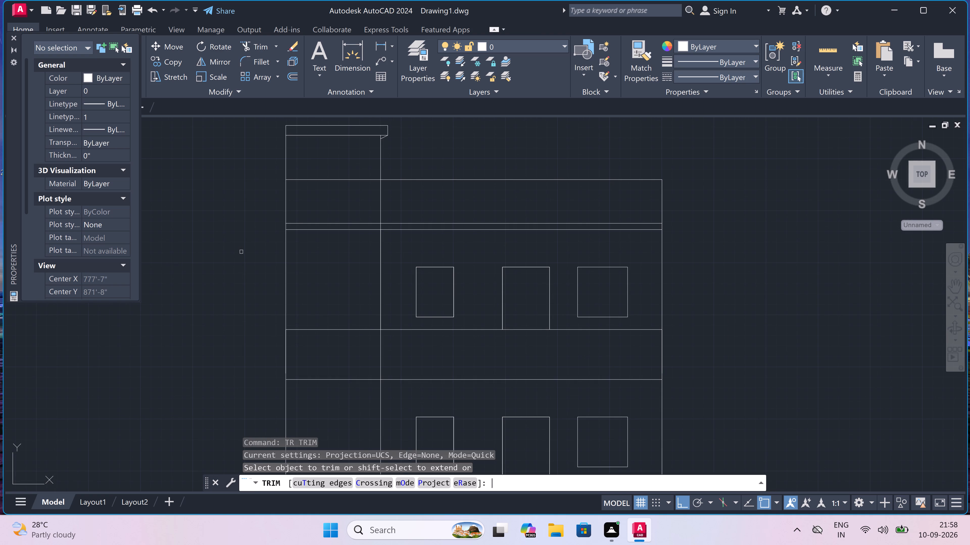
{"action": "left_click", "coordinate": [339, 177]}
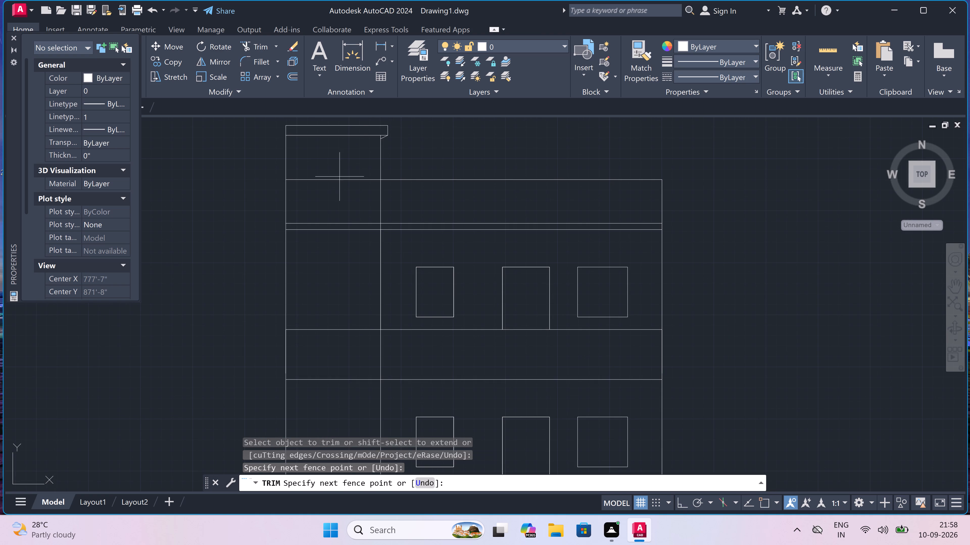
{"action": "scroll", "coordinate": [328, 250], "scroll_direction": "down", "scroll_amount": 4}
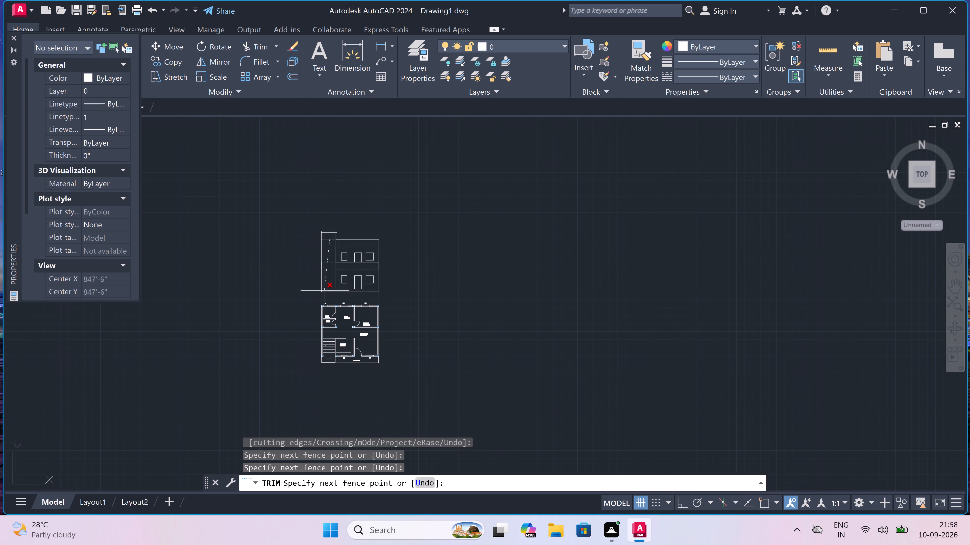
{"action": "scroll", "coordinate": [329, 283], "scroll_direction": "up", "scroll_amount": 3}
{"action": "left_click", "coordinate": [331, 273]}
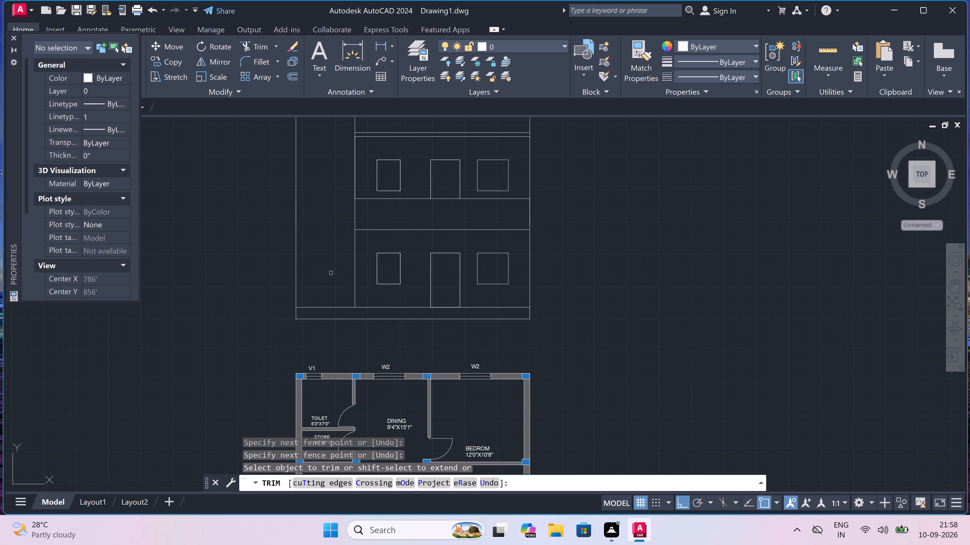
{"action": "key", "text": "Escape"}
{"action": "scroll", "coordinate": [331, 273], "scroll_direction": "down", "scroll_amount": 2}
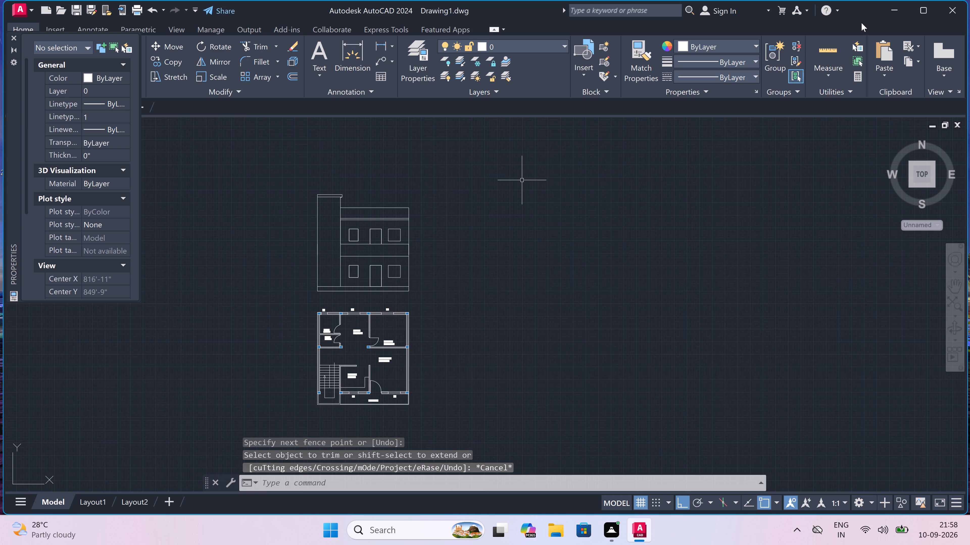
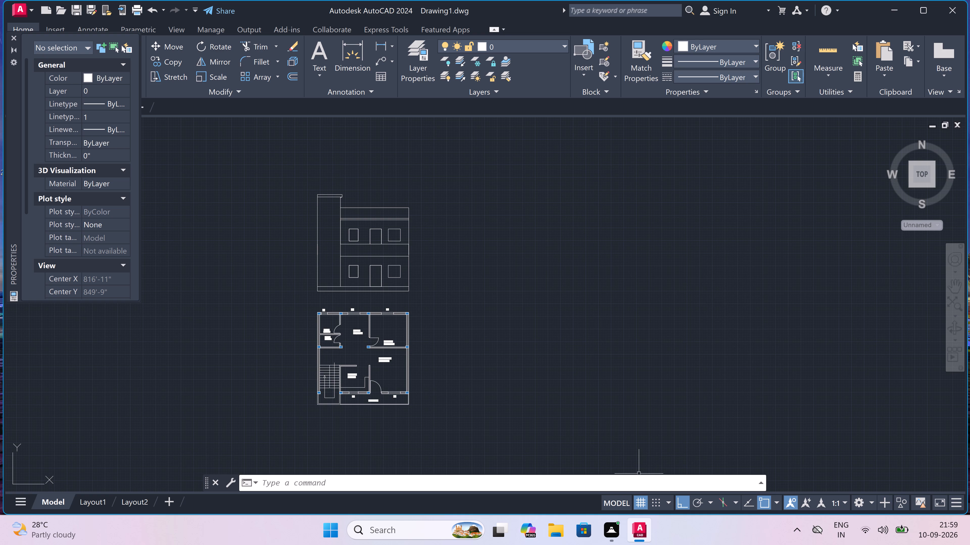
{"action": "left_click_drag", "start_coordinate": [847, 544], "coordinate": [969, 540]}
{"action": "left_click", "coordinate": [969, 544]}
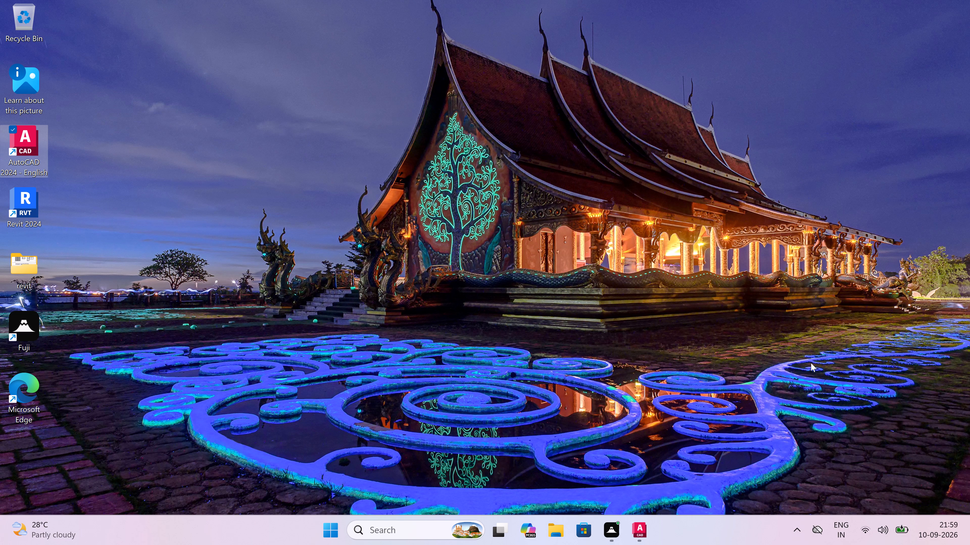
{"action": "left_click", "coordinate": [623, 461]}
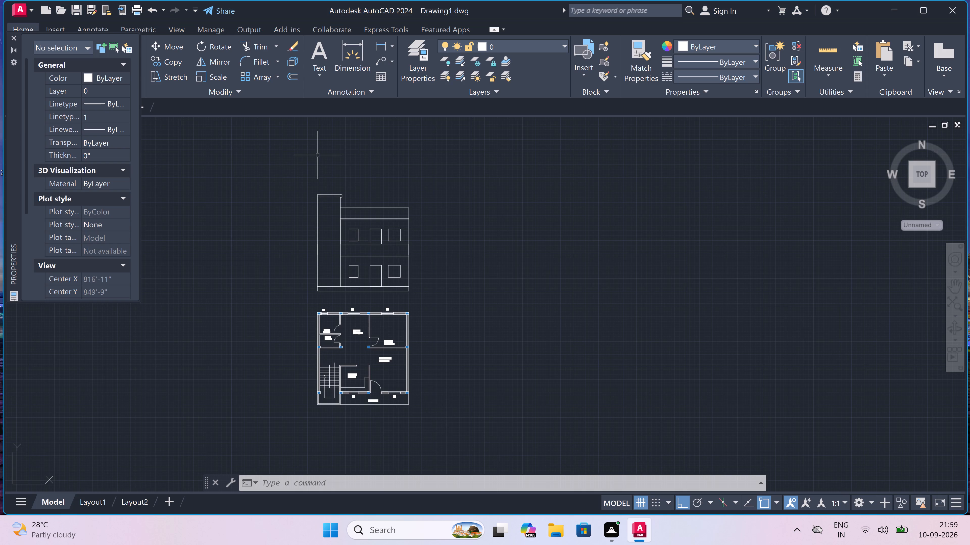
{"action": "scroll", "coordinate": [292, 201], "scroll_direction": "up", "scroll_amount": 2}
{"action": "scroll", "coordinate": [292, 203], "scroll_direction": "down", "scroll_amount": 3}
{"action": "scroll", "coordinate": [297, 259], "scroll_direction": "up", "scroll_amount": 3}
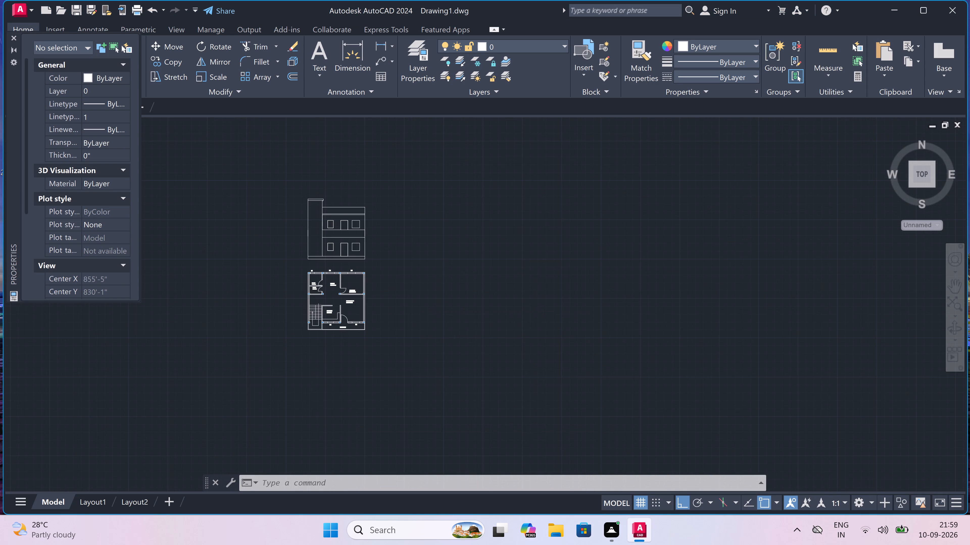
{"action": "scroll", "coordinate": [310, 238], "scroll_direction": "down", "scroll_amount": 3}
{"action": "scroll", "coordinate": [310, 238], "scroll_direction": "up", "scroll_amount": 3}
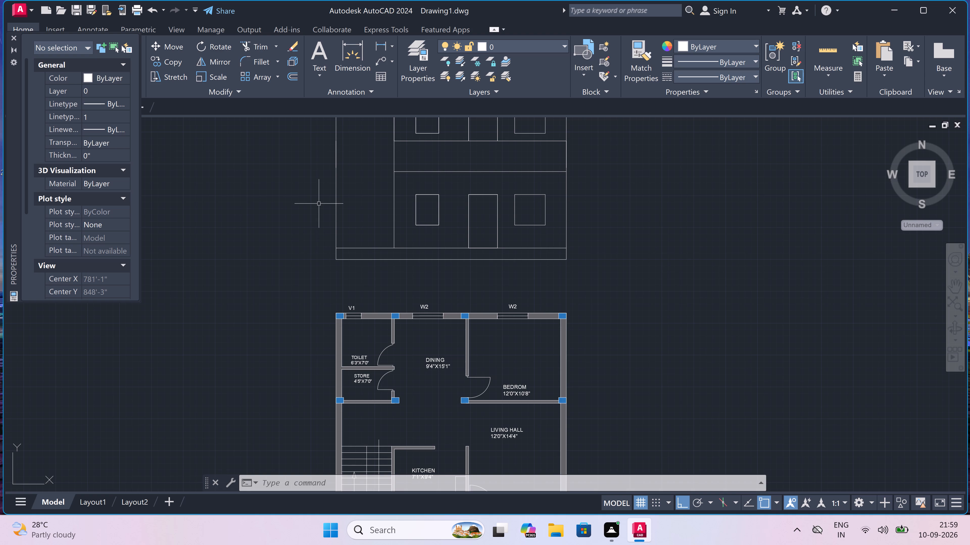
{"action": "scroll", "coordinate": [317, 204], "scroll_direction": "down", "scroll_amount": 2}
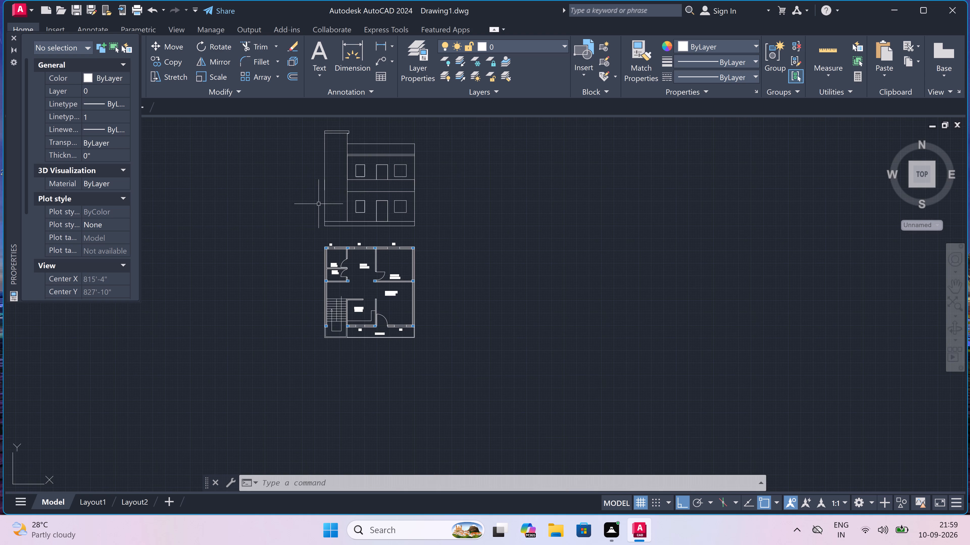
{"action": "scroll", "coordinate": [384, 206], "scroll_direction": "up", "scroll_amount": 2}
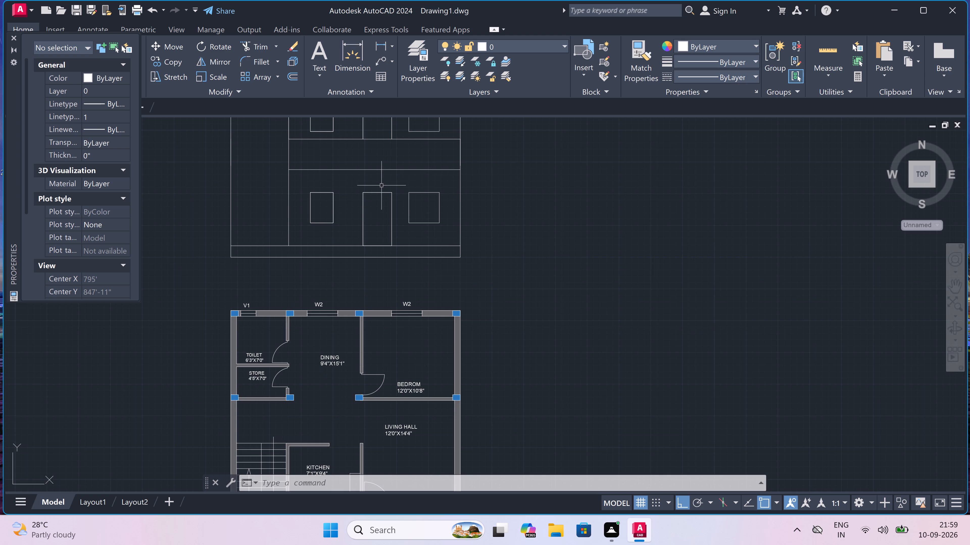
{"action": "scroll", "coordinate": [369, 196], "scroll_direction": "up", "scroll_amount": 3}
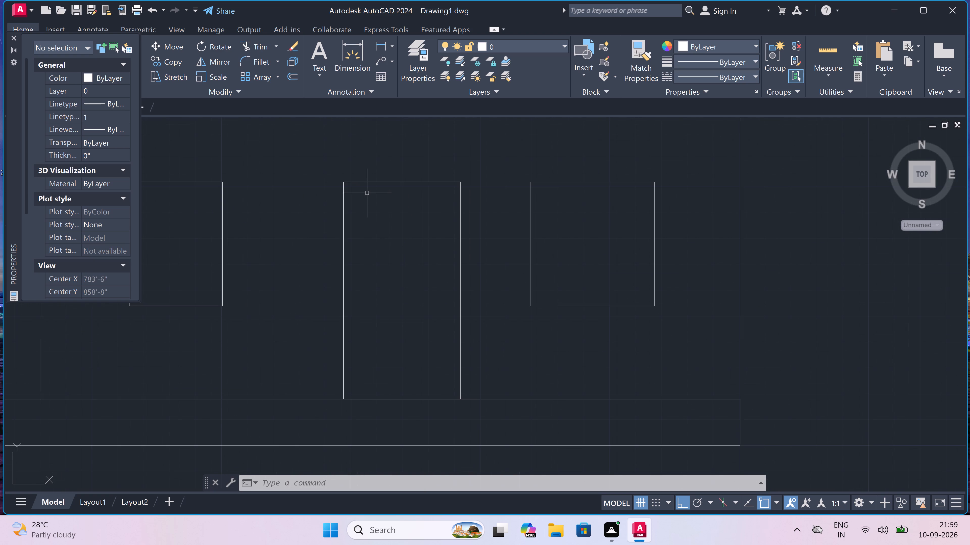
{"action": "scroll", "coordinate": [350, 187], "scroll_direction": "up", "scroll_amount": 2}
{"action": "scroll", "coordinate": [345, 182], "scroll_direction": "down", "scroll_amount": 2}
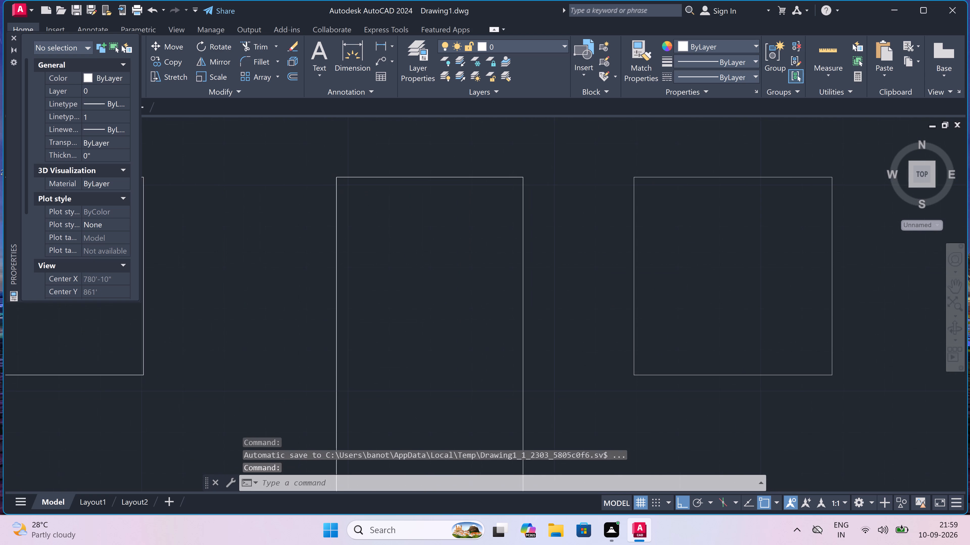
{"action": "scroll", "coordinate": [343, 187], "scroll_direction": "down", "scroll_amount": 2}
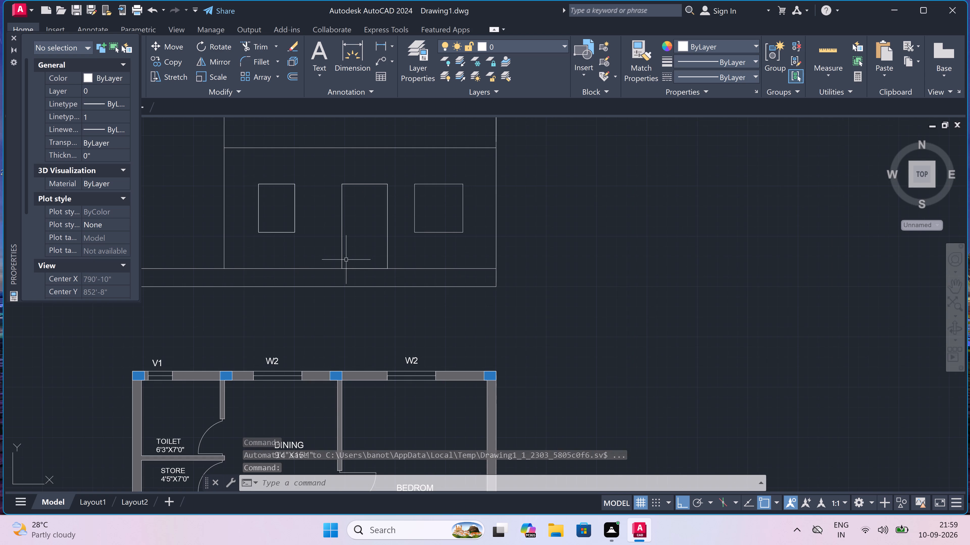
Draw the left inner frame line of the ground-floor door, 2" inside its left edge, from the base line to the door top.
{"action": "scroll", "coordinate": [334, 266], "scroll_direction": "up", "scroll_amount": 4}
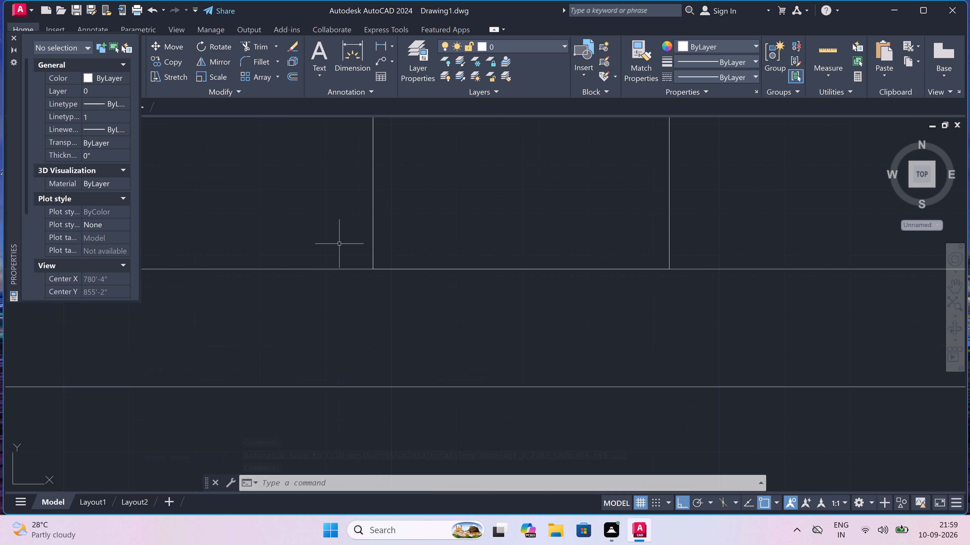
{"action": "type", "text": "L"}
{"action": "key", "text": "space"}
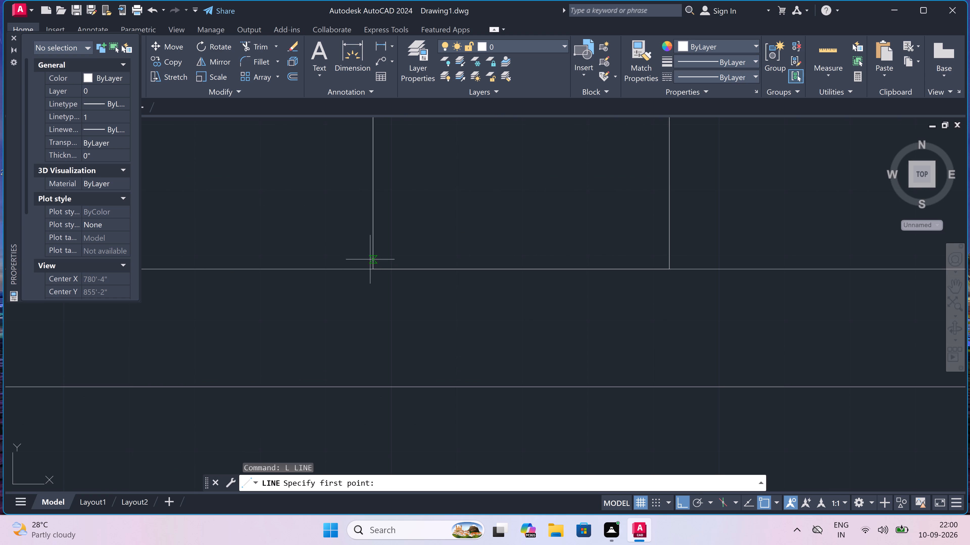
{"action": "left_click", "coordinate": [376, 268]}
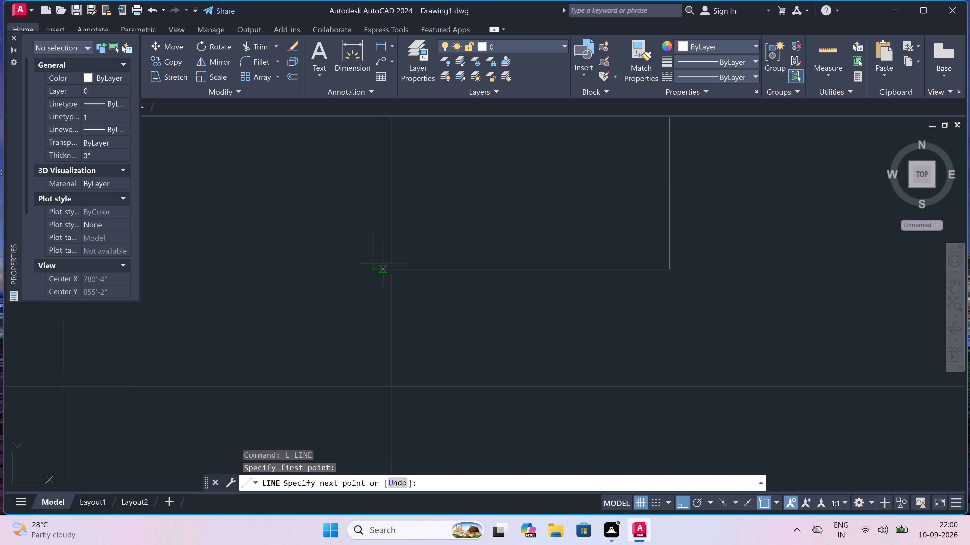
{"action": "type", "text": "2\""}
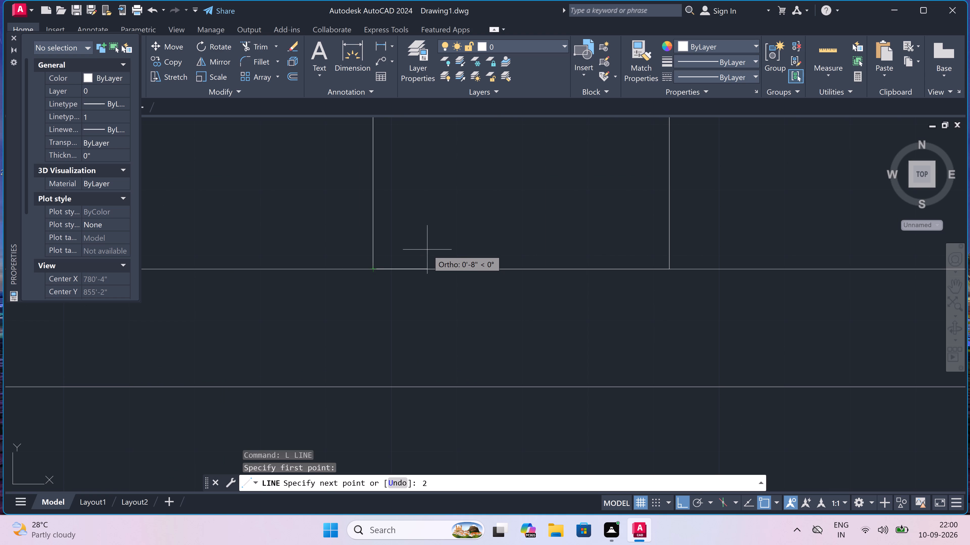
{"action": "key", "text": "space"}
{"action": "scroll", "coordinate": [405, 208], "scroll_direction": "down", "scroll_amount": 4}
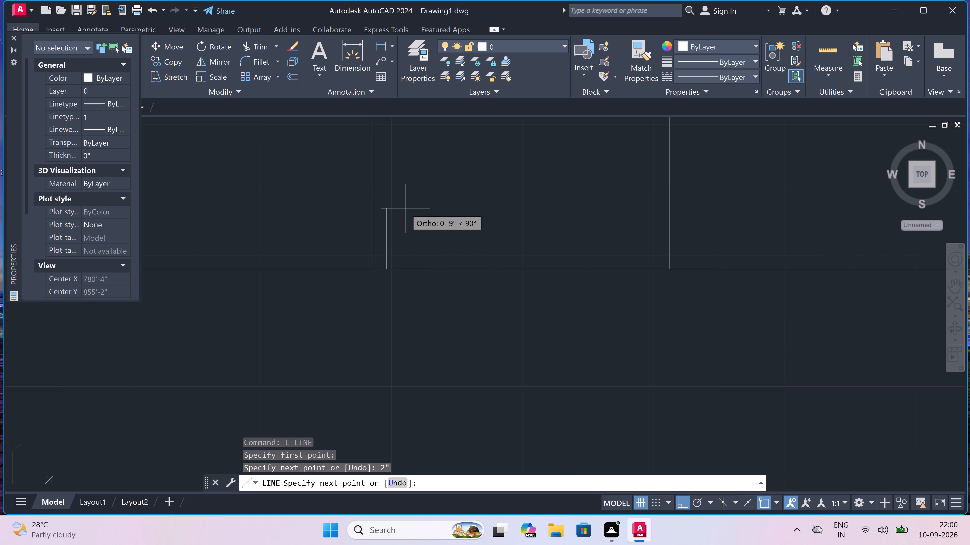
{"action": "scroll", "coordinate": [405, 208], "scroll_direction": "down", "scroll_amount": 2}
{"action": "scroll", "coordinate": [403, 161], "scroll_direction": "up", "scroll_amount": 3}
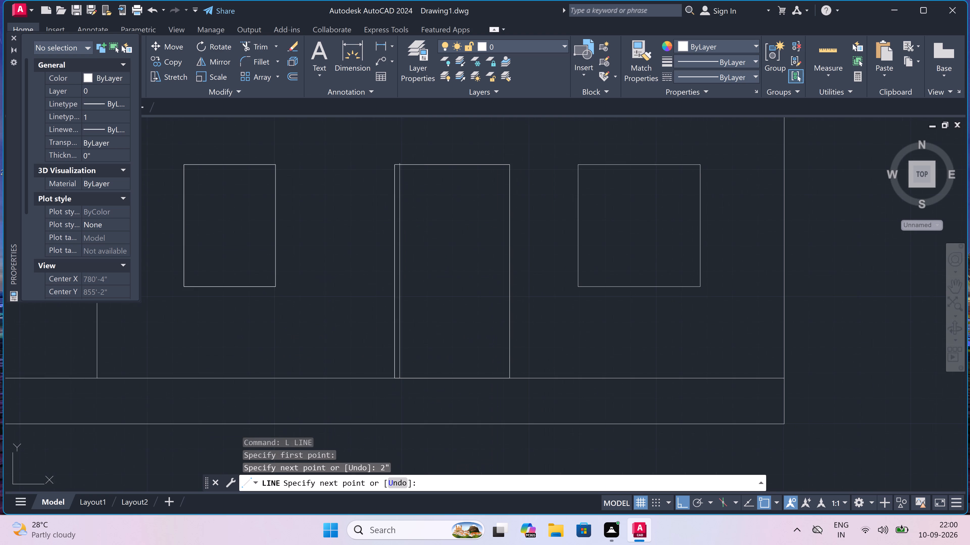
{"action": "scroll", "coordinate": [403, 161], "scroll_direction": "up", "scroll_amount": 3}
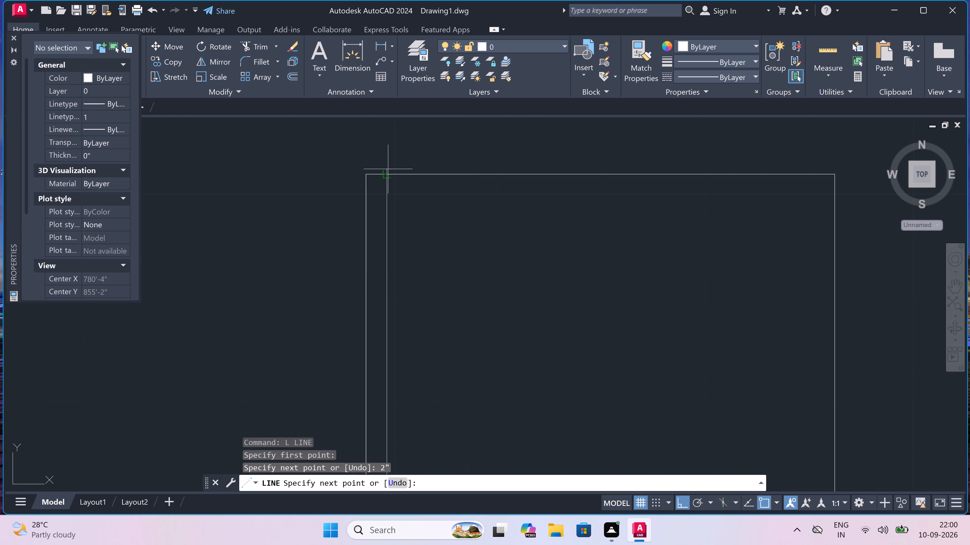
{"action": "left_click_drag", "start_coordinate": [385, 175], "coordinate": [385, 192]}
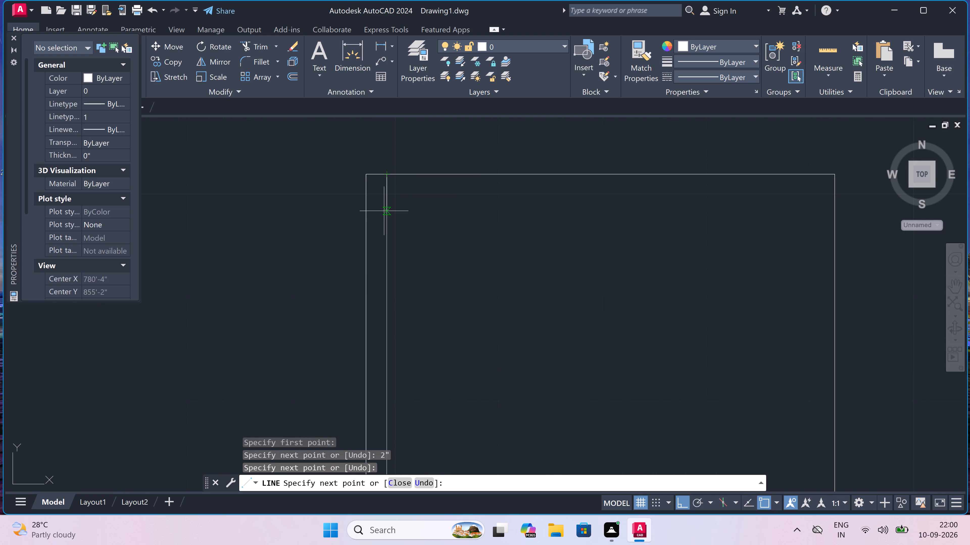
Draw the door frame's inner head line 2" below the door top, across to the door's right edge.
{"action": "type", "text": "2\""}
{"action": "key", "text": "space"}
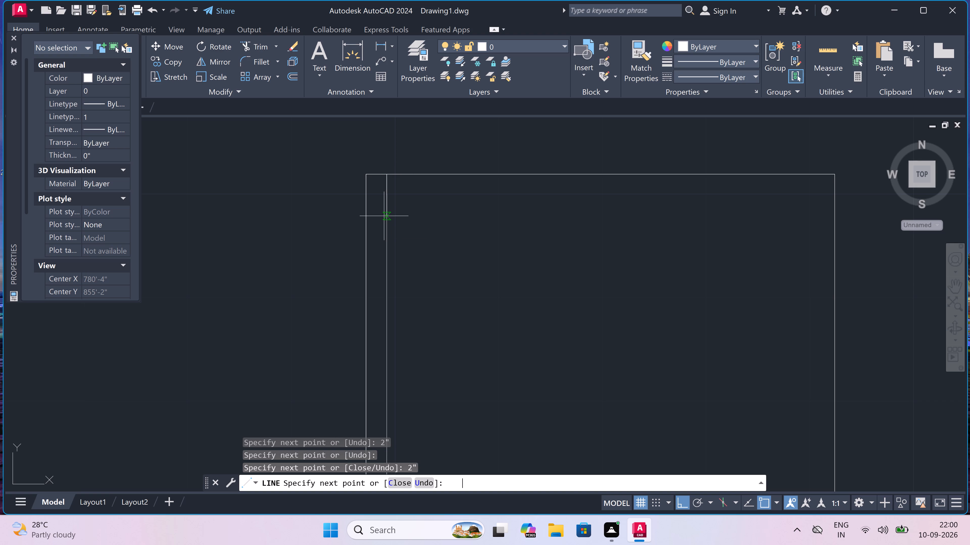
{"action": "scroll", "coordinate": [753, 138], "scroll_direction": "down", "scroll_amount": 5}
{"action": "scroll", "coordinate": [767, 147], "scroll_direction": "up", "scroll_amount": 4}
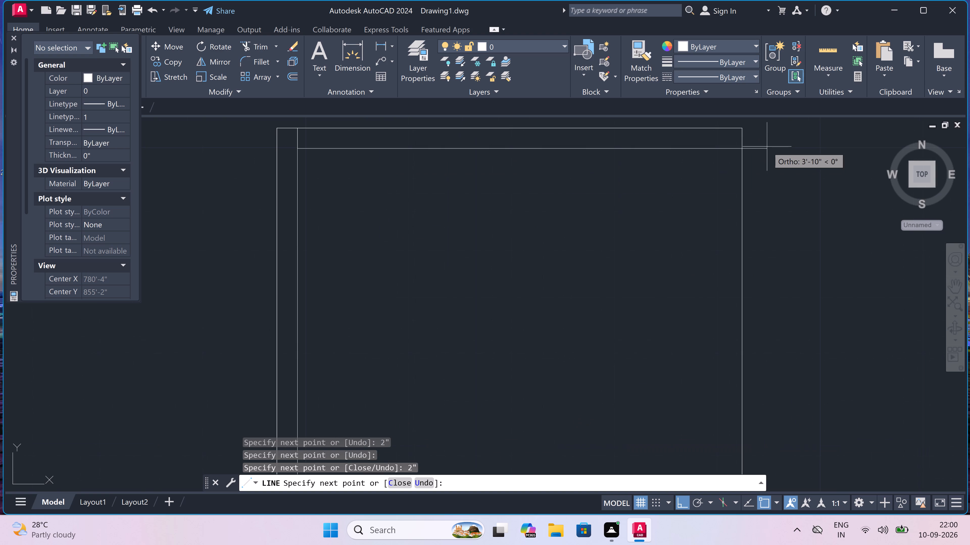
{"action": "left_click", "coordinate": [744, 147]}
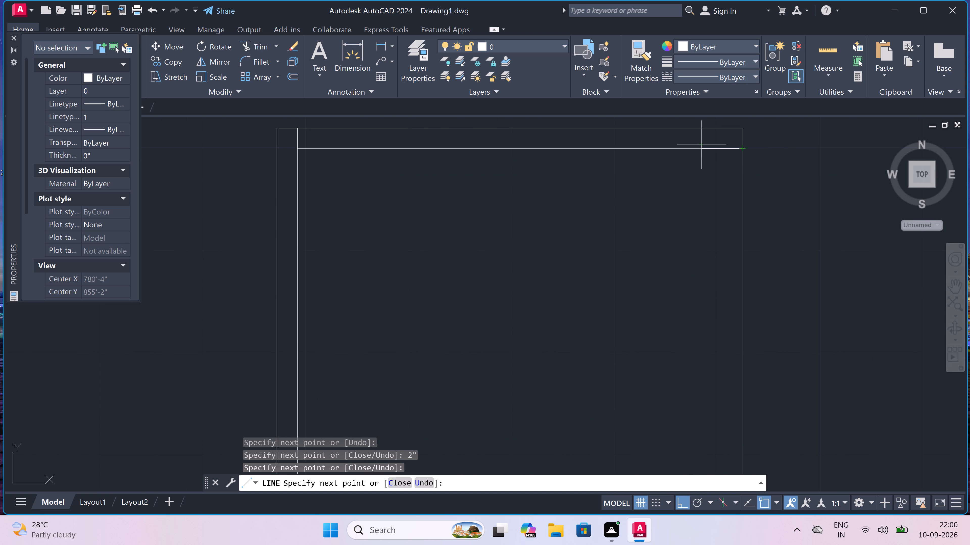
Draw the right inner frame line 2" inside the door's right edge, from the head line down to the base line.
{"action": "type", "text": "2\""}
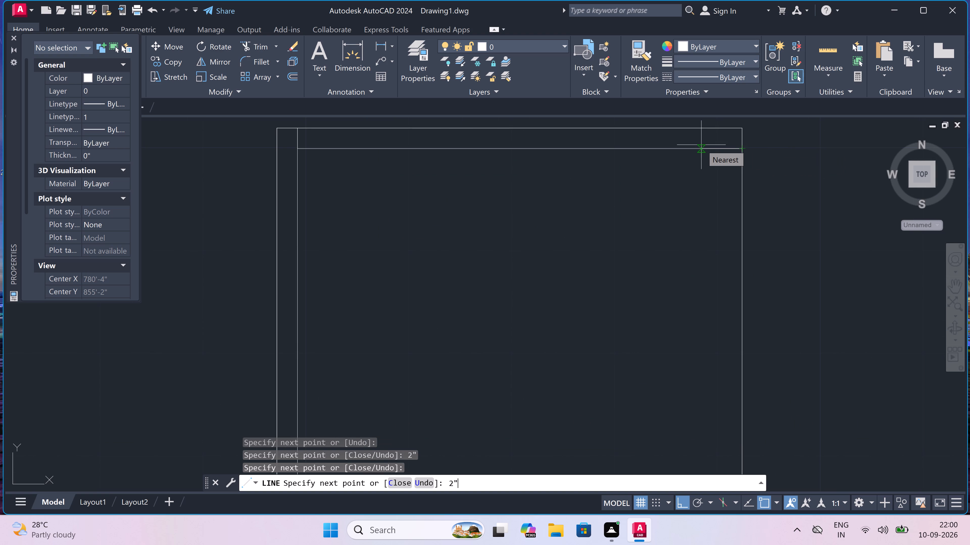
{"action": "key", "text": "space"}
{"action": "scroll", "coordinate": [700, 144], "scroll_direction": "down", "scroll_amount": 4}
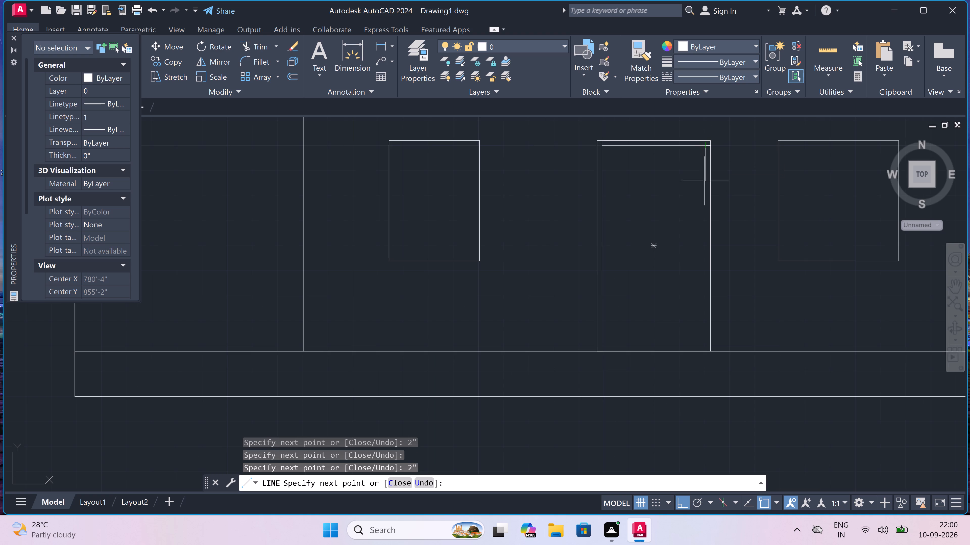
{"action": "scroll", "coordinate": [700, 352], "scroll_direction": "up", "scroll_amount": 3}
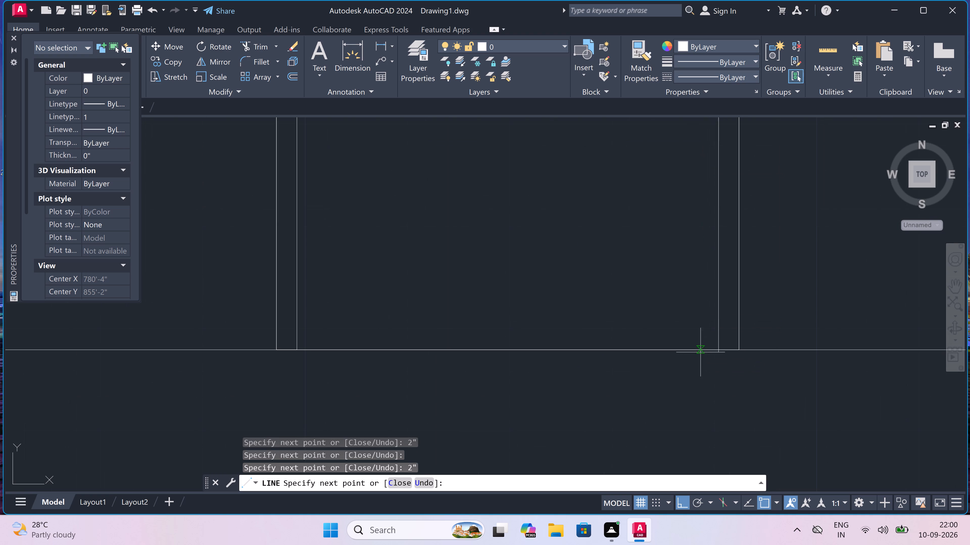
{"action": "left_click", "coordinate": [718, 349]}
{"action": "key", "text": "Escape"}
{"action": "scroll", "coordinate": [586, 268], "scroll_direction": "down", "scroll_amount": 3}
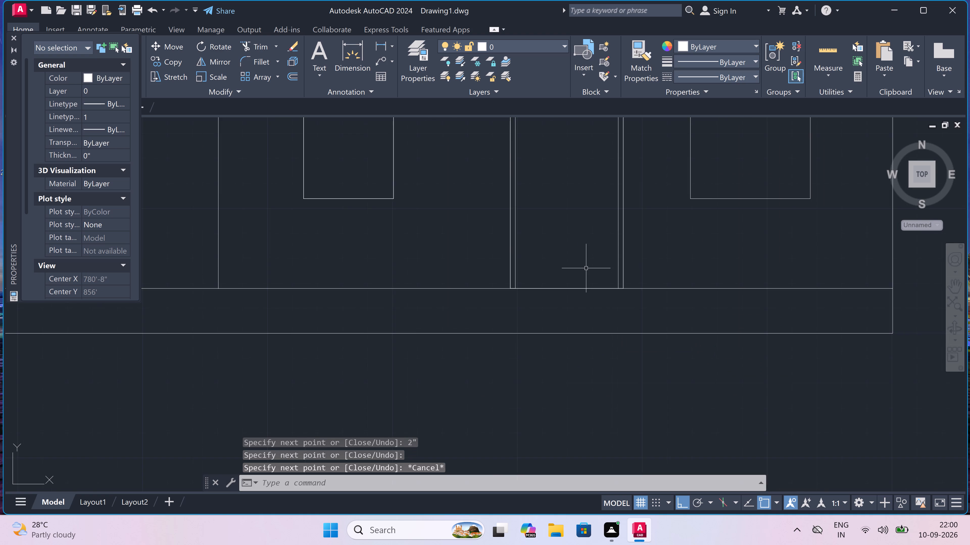
Trim the leftover line ends at both upper corners of the ground-floor door's inner frame.
{"action": "scroll", "coordinate": [586, 268], "scroll_direction": "down", "scroll_amount": 1}
{"action": "scroll", "coordinate": [593, 137], "scroll_direction": "up", "scroll_amount": 2}
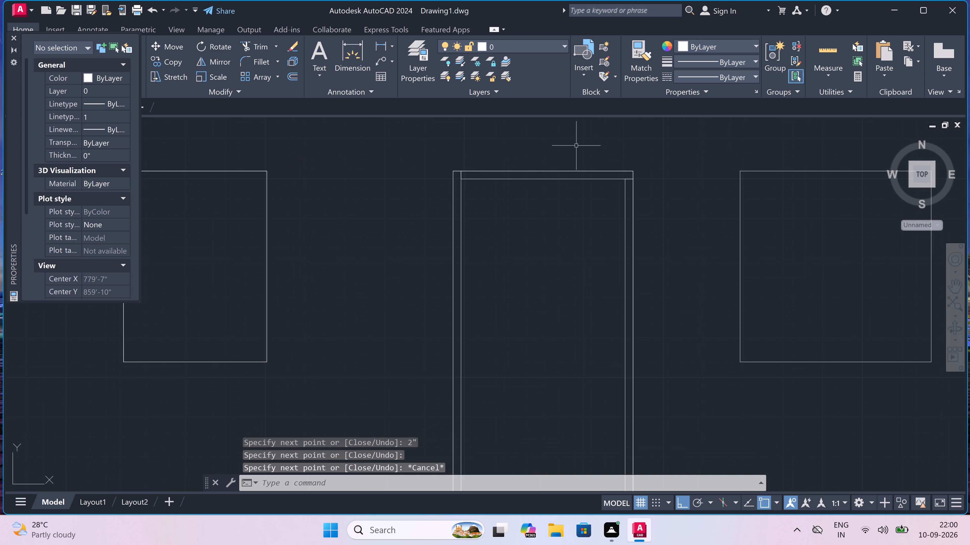
{"action": "scroll", "coordinate": [474, 185], "scroll_direction": "up", "scroll_amount": 1}
{"action": "scroll", "coordinate": [492, 174], "scroll_direction": "up", "scroll_amount": 1}
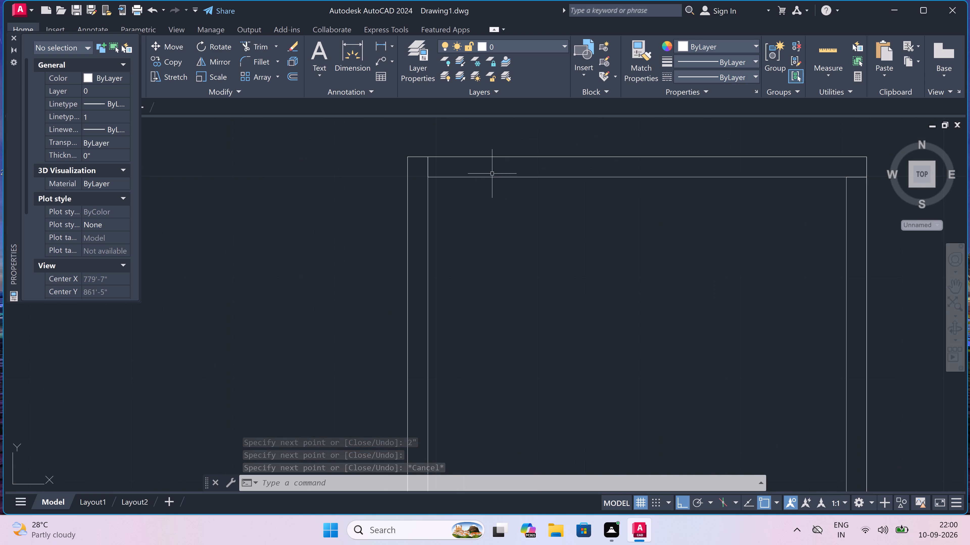
{"action": "key", "text": "t"}
{"action": "type", "text": "R"}
{"action": "key", "text": "space"}
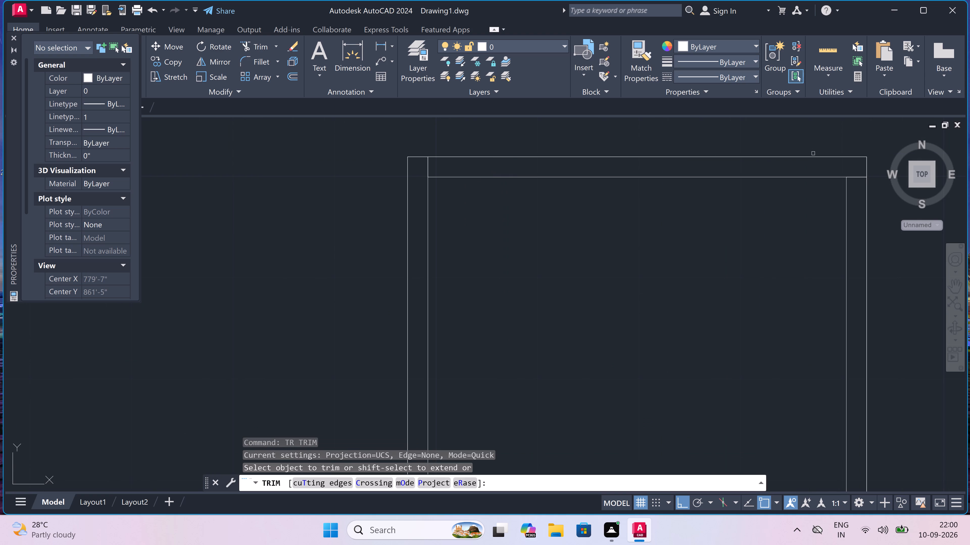
{"action": "left_click", "coordinate": [853, 178]}
{"action": "double_click", "coordinate": [853, 178]}
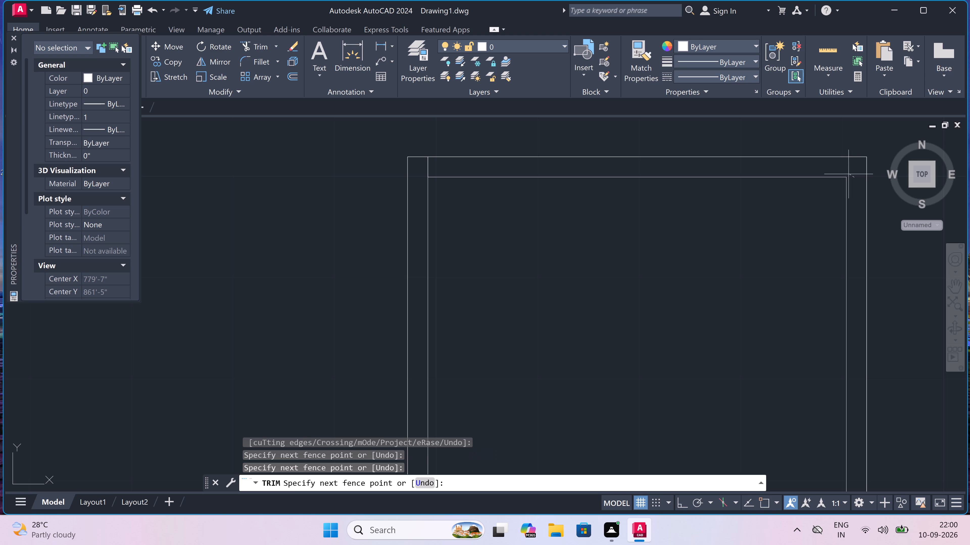
{"action": "left_click", "coordinate": [833, 167]}
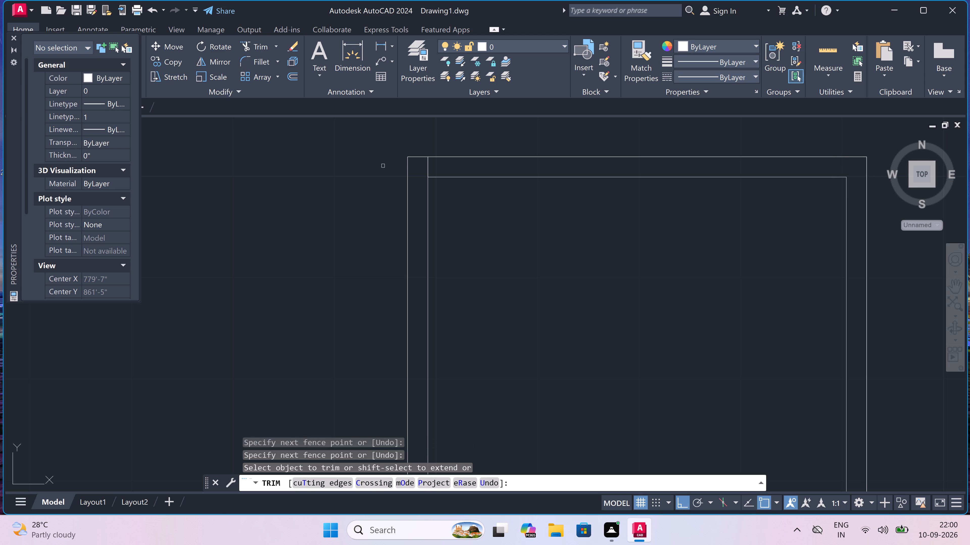
{"action": "left_click_drag", "start_coordinate": [418, 163], "coordinate": [429, 169]}
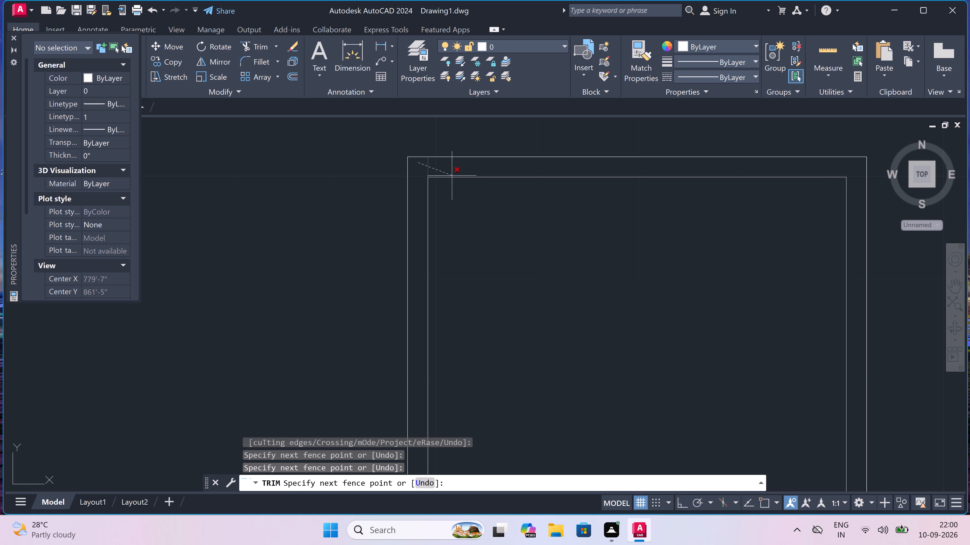
{"action": "left_click", "coordinate": [452, 171]}
{"action": "scroll", "coordinate": [452, 171], "scroll_direction": "down", "scroll_amount": 3}
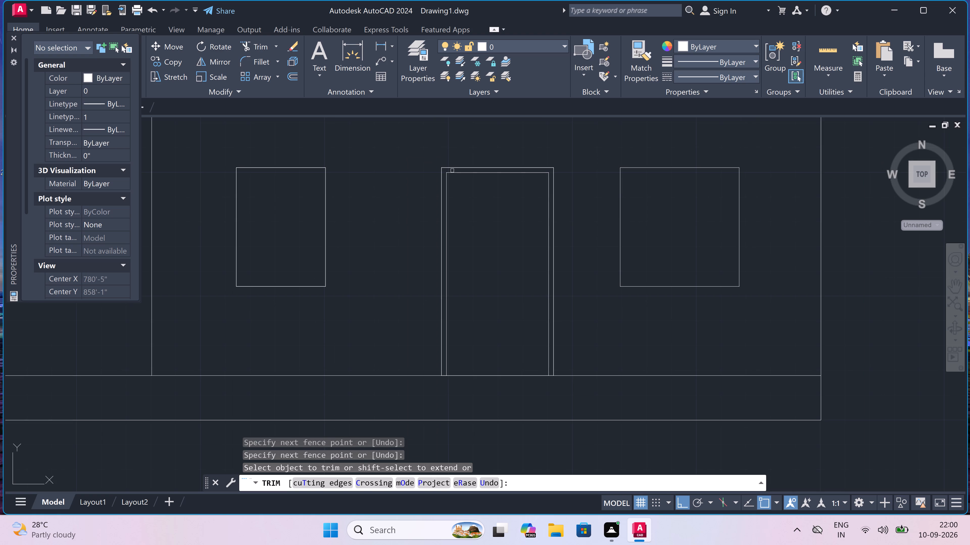
{"action": "key", "text": "Escape"}
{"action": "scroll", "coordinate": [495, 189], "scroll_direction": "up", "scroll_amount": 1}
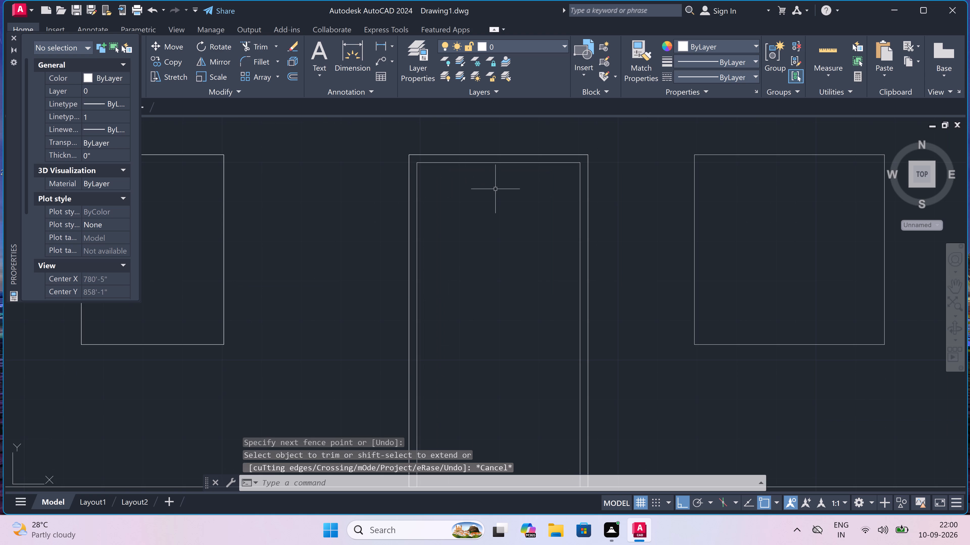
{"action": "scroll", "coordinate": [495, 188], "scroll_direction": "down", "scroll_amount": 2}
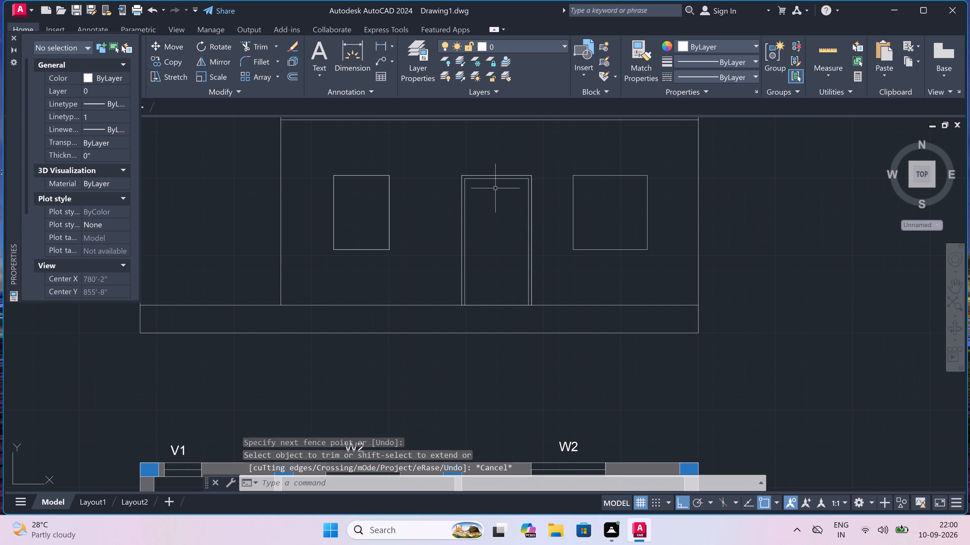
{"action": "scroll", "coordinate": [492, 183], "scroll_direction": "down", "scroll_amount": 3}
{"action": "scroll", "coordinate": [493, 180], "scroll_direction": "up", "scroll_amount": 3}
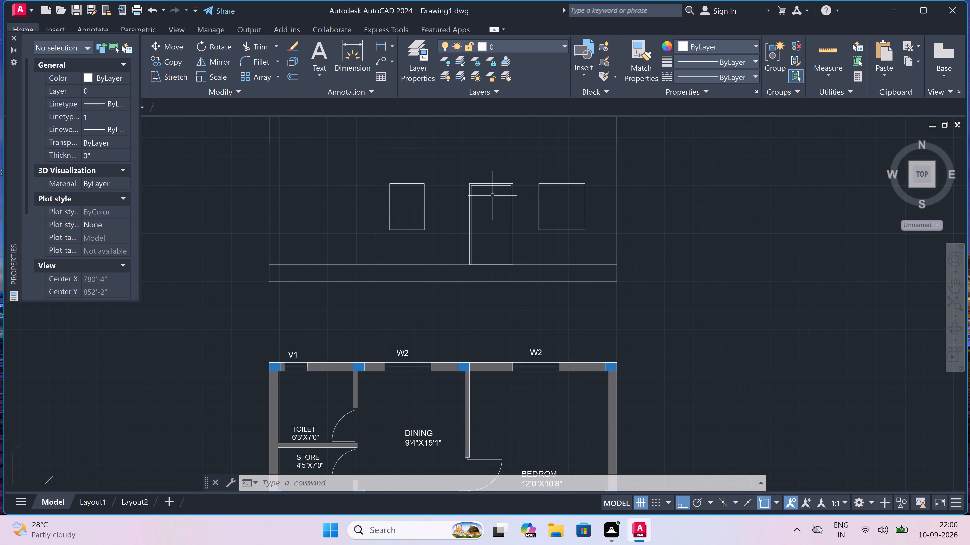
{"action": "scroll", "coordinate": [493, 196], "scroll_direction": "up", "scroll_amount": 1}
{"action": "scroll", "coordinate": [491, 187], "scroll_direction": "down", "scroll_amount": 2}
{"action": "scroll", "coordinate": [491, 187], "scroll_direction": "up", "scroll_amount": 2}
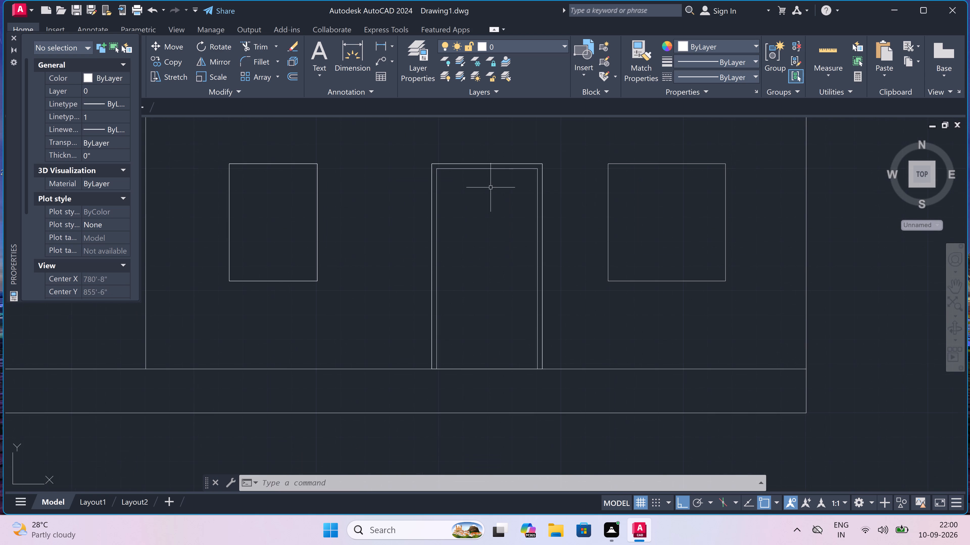
Draw a rectangular upper panel inside the ground-floor door's inner frame, just below the head line.
{"action": "scroll", "coordinate": [491, 185], "scroll_direction": "up", "scroll_amount": 1}
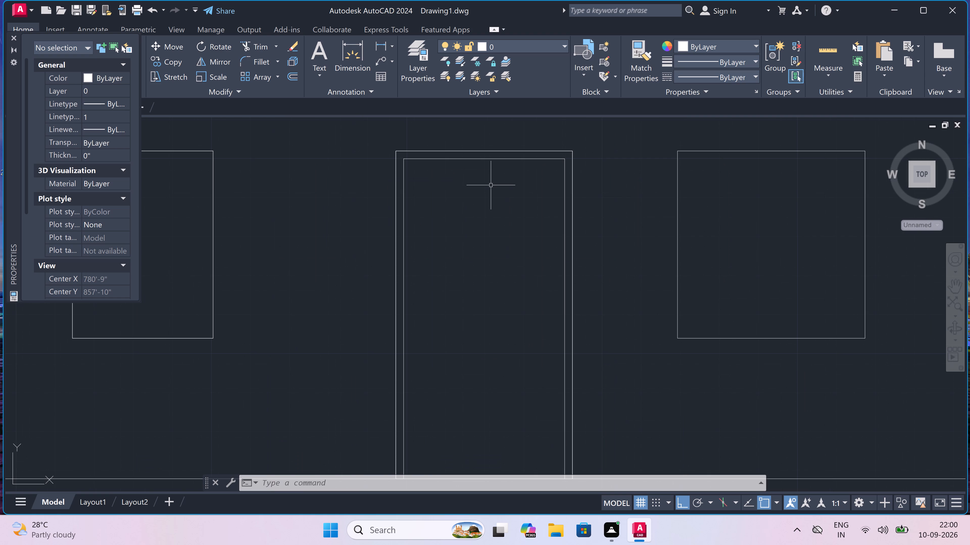
{"action": "key", "text": "e"}
{"action": "key", "text": "Escape"}
{"action": "type", "text": "REC"}
{"action": "key", "text": "space"}
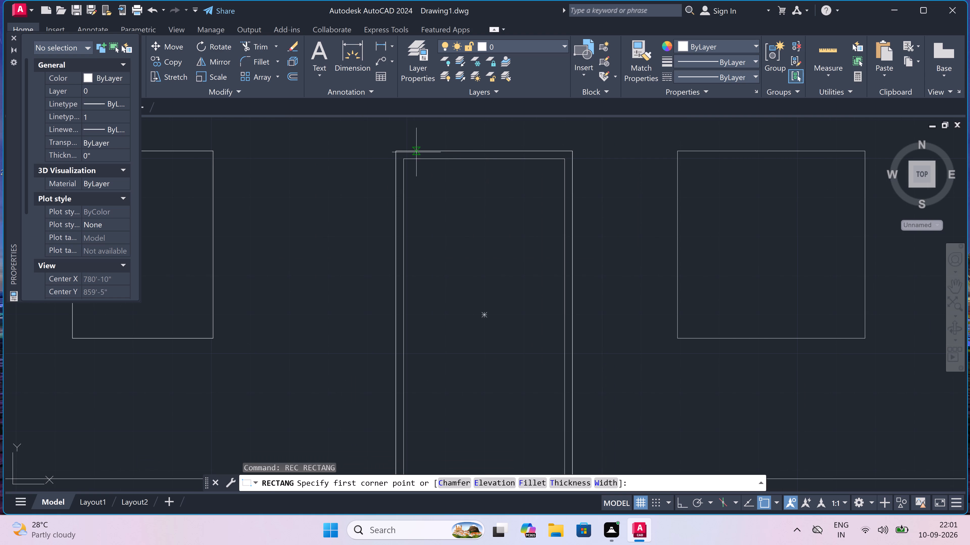
{"action": "left_click_drag", "start_coordinate": [422, 176], "coordinate": [425, 179]}
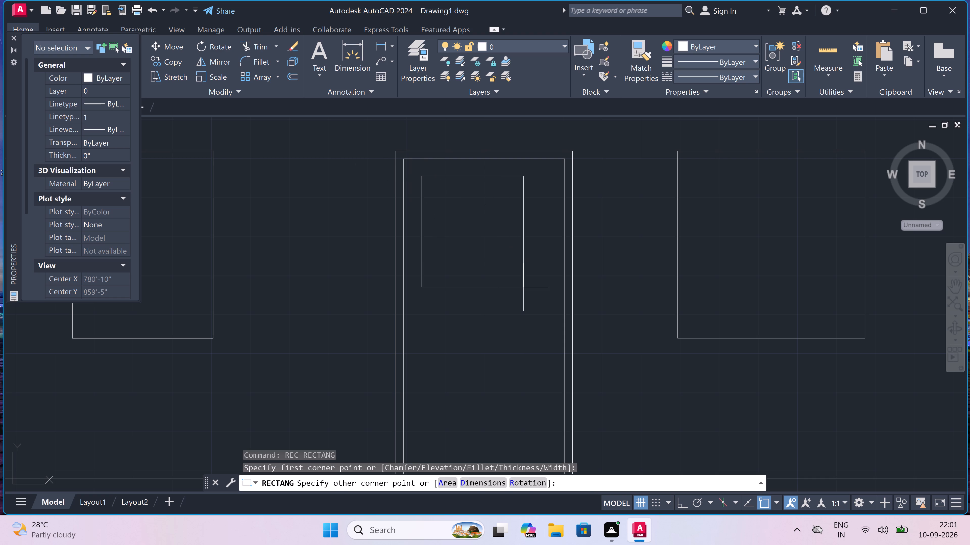
{"action": "scroll", "coordinate": [523, 287], "scroll_direction": "down", "scroll_amount": 2}
{"action": "scroll", "coordinate": [527, 287], "scroll_direction": "up", "scroll_amount": 1}
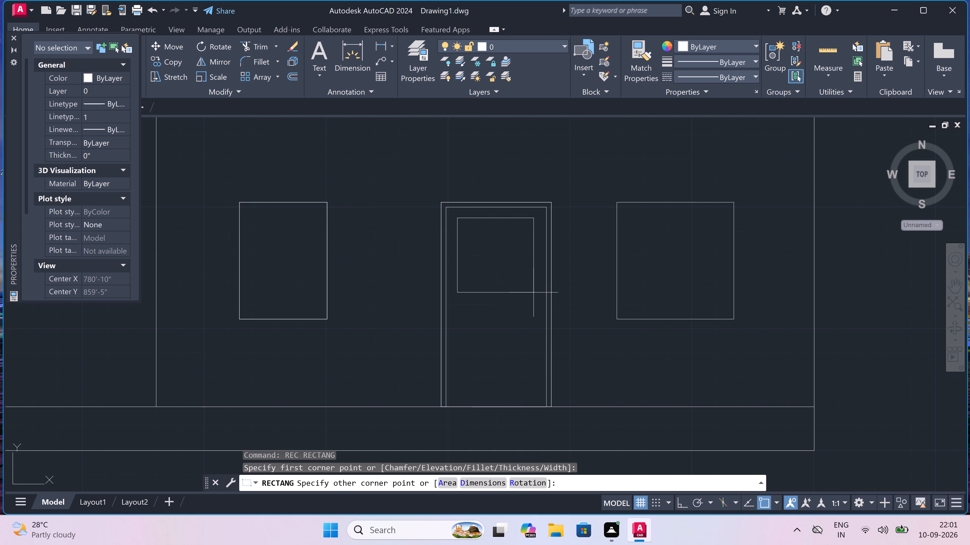
{"action": "left_click", "coordinate": [534, 269]}
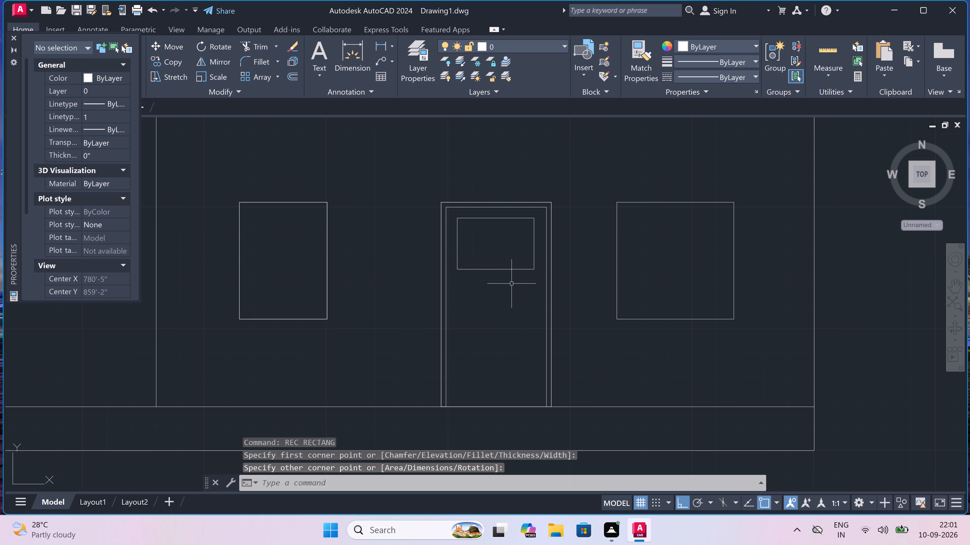
Draw a taller rectangular lower panel in the door, starting about 8" below the upper panel's left corner and ending just above the base line.
{"action": "key", "text": "space"}
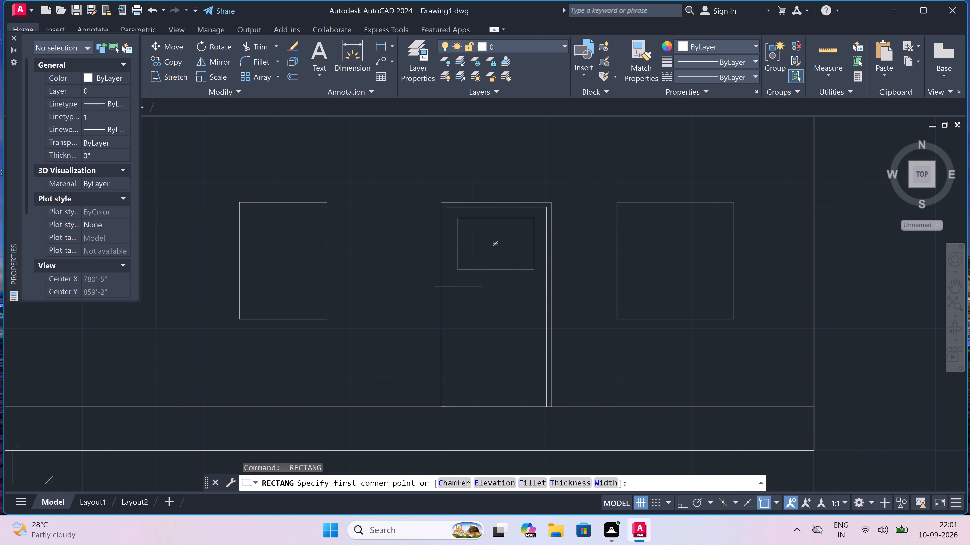
{"action": "scroll", "coordinate": [462, 286], "scroll_direction": "up", "scroll_amount": 2}
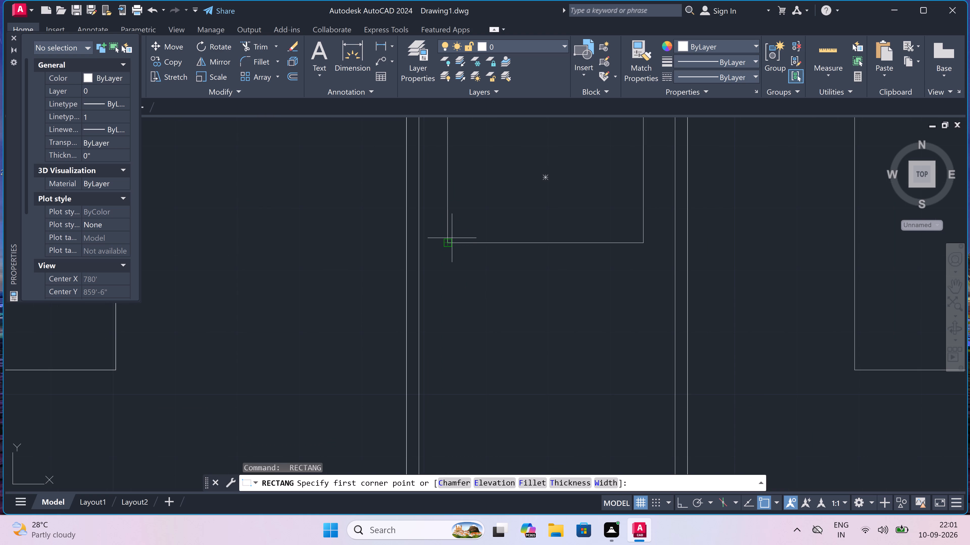
{"action": "left_click", "coordinate": [450, 295]}
{"action": "scroll", "coordinate": [525, 290], "scroll_direction": "down", "scroll_amount": 4}
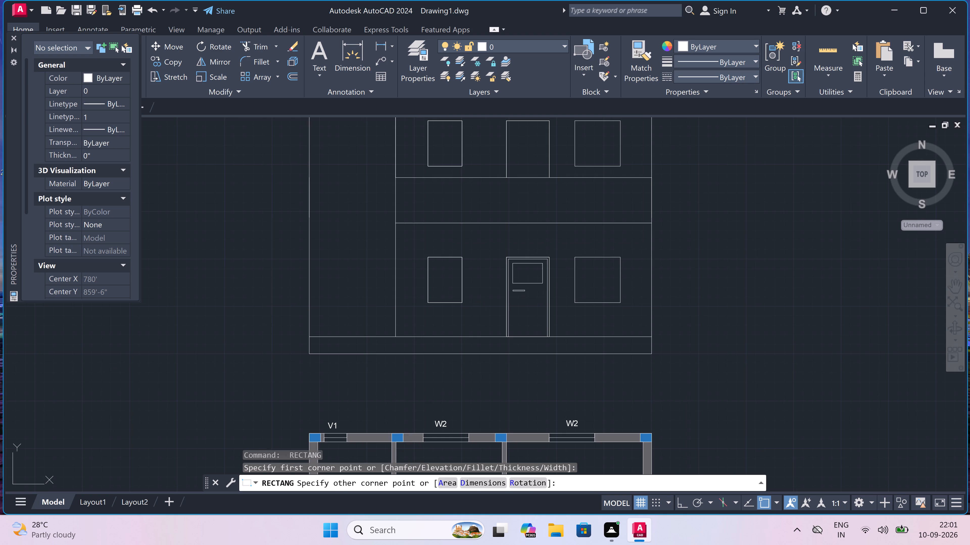
{"action": "scroll", "coordinate": [539, 327], "scroll_direction": "up", "scroll_amount": 2}
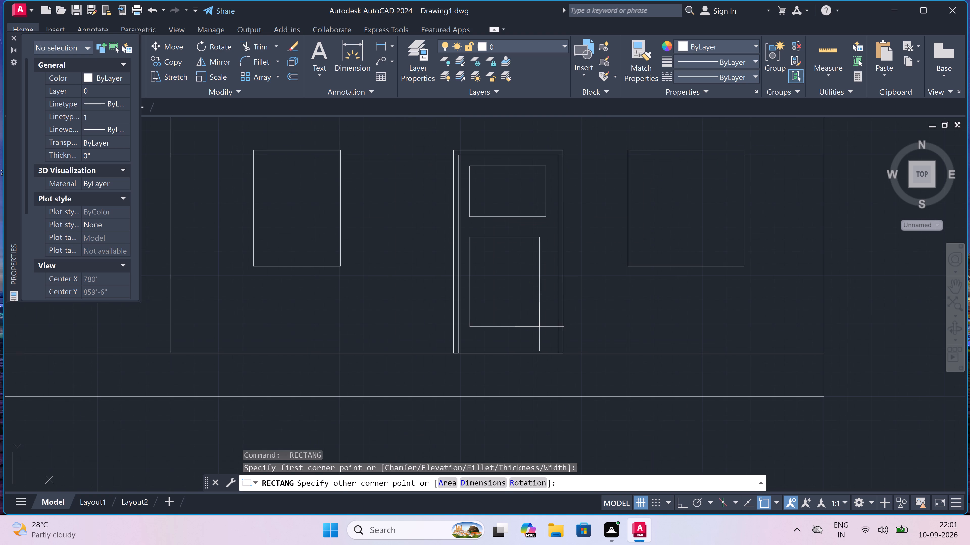
{"action": "scroll", "coordinate": [548, 334], "scroll_direction": "down", "scroll_amount": 2}
{"action": "scroll", "coordinate": [548, 334], "scroll_direction": "up", "scroll_amount": 3}
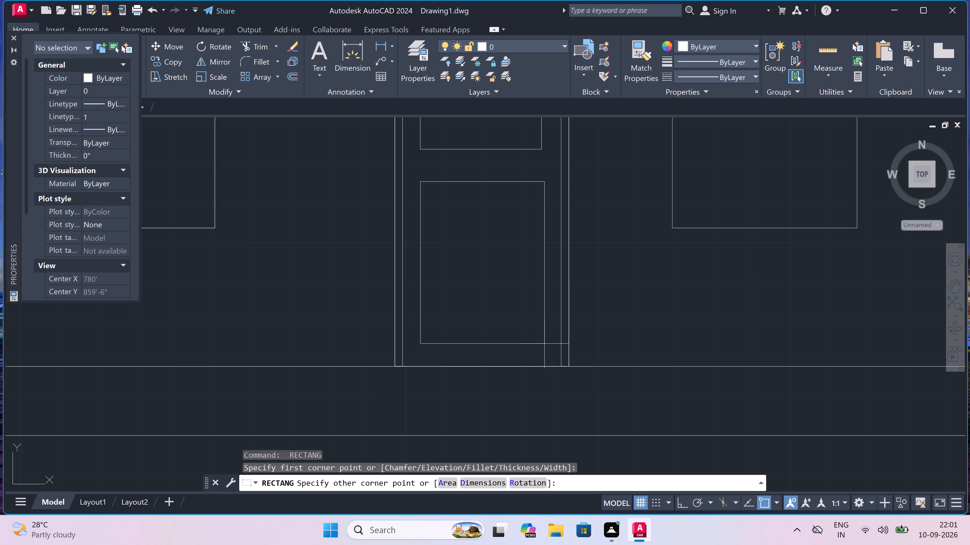
{"action": "left_click", "coordinate": [544, 344]}
Draw a small, thin horizontal rectangle inside the lower door panel, starting on its left edge near the top.
{"action": "scroll", "coordinate": [502, 302], "scroll_direction": "down", "scroll_amount": 5}
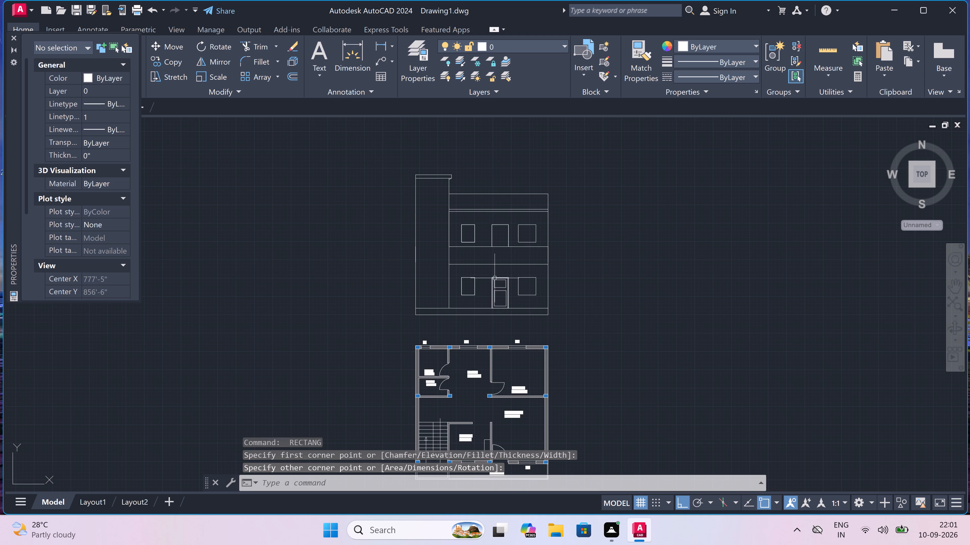
{"action": "scroll", "coordinate": [500, 294], "scroll_direction": "up", "scroll_amount": 4}
{"action": "scroll", "coordinate": [463, 264], "scroll_direction": "up", "scroll_amount": 1}
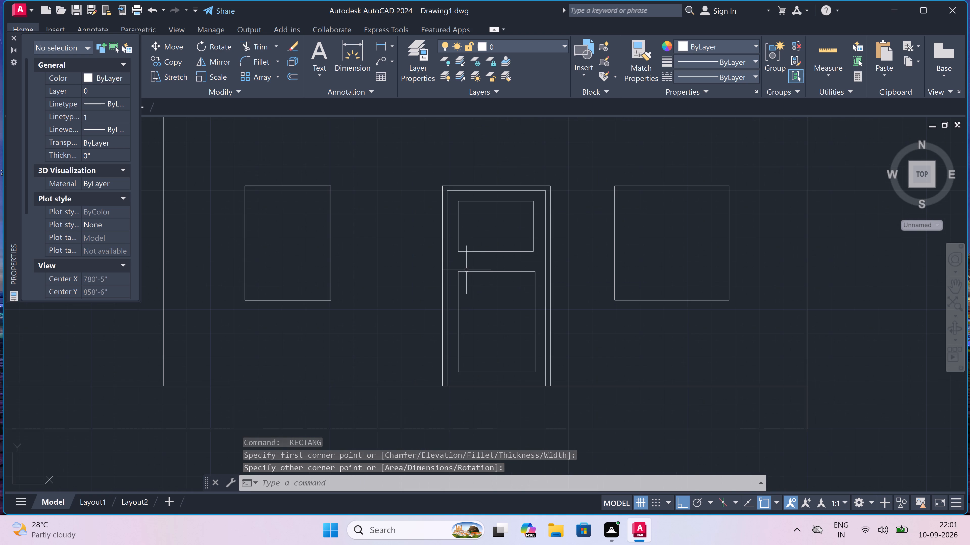
{"action": "scroll", "coordinate": [455, 277], "scroll_direction": "up", "scroll_amount": 2}
{"action": "scroll", "coordinate": [454, 287], "scroll_direction": "down", "scroll_amount": 1}
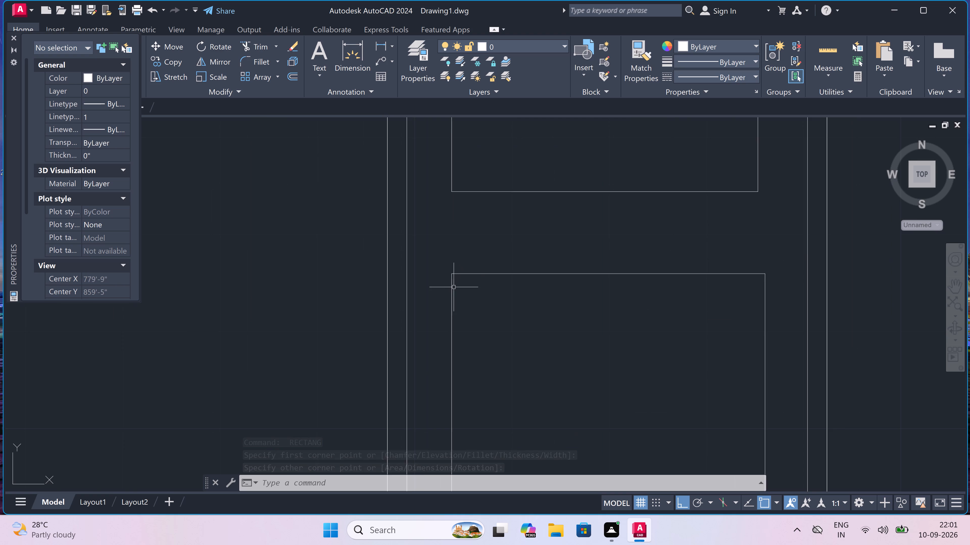
{"action": "scroll", "coordinate": [454, 287], "scroll_direction": "down", "scroll_amount": 1}
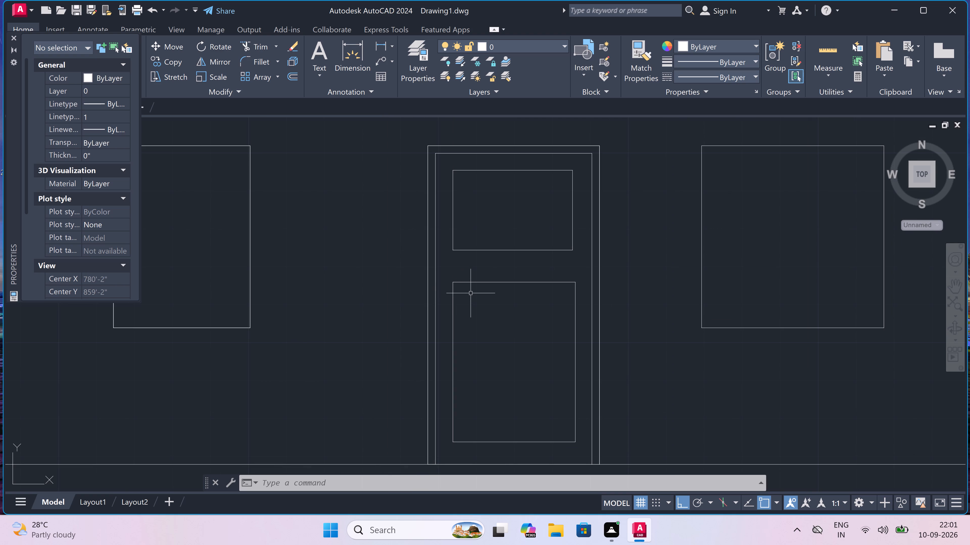
{"action": "key", "text": "space"}
{"action": "scroll", "coordinate": [456, 303], "scroll_direction": "up", "scroll_amount": 2}
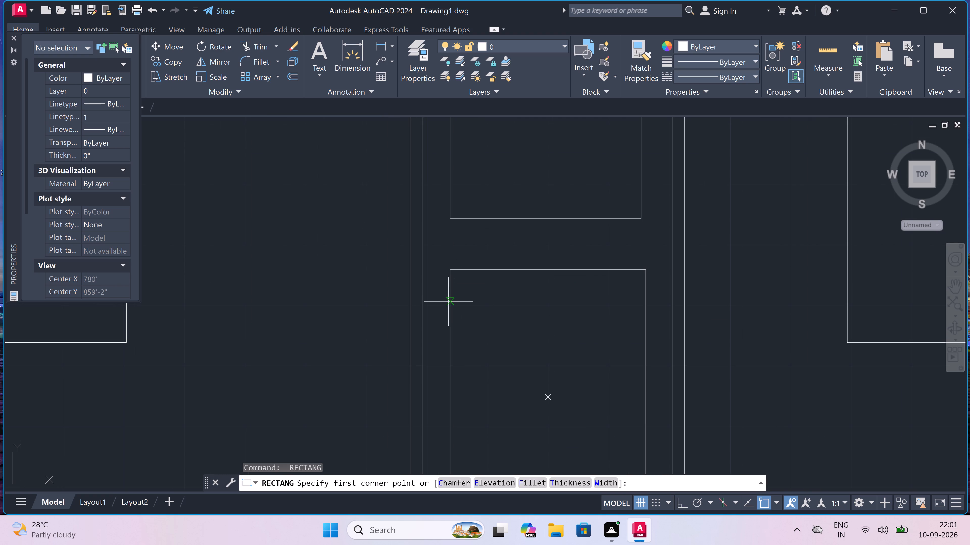
{"action": "left_click", "coordinate": [452, 302]}
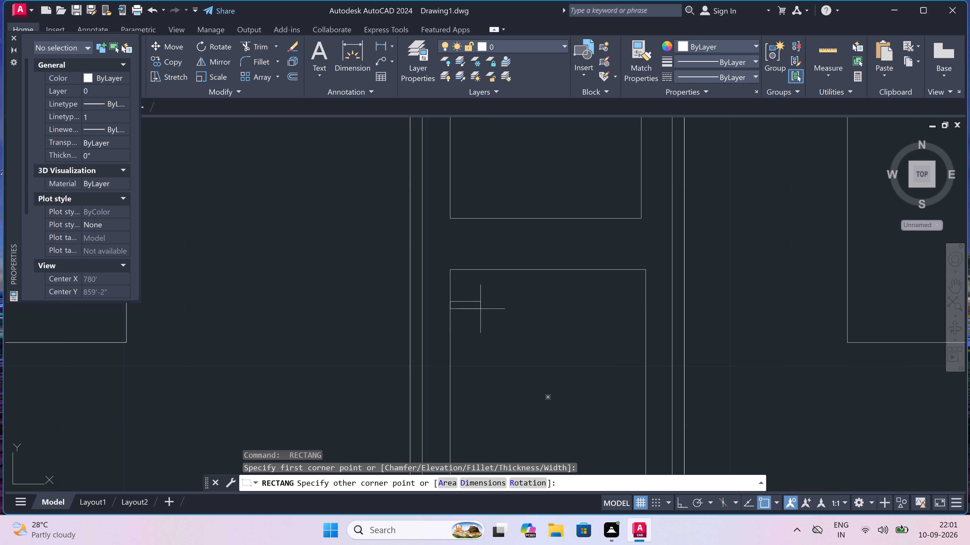
{"action": "left_click", "coordinate": [480, 307]}
Trim away the overlapping vertical segments where the small rectangle meets the lower panel's left edge, leaving that end open.
{"action": "scroll", "coordinate": [420, 326], "scroll_direction": "down", "scroll_amount": 3}
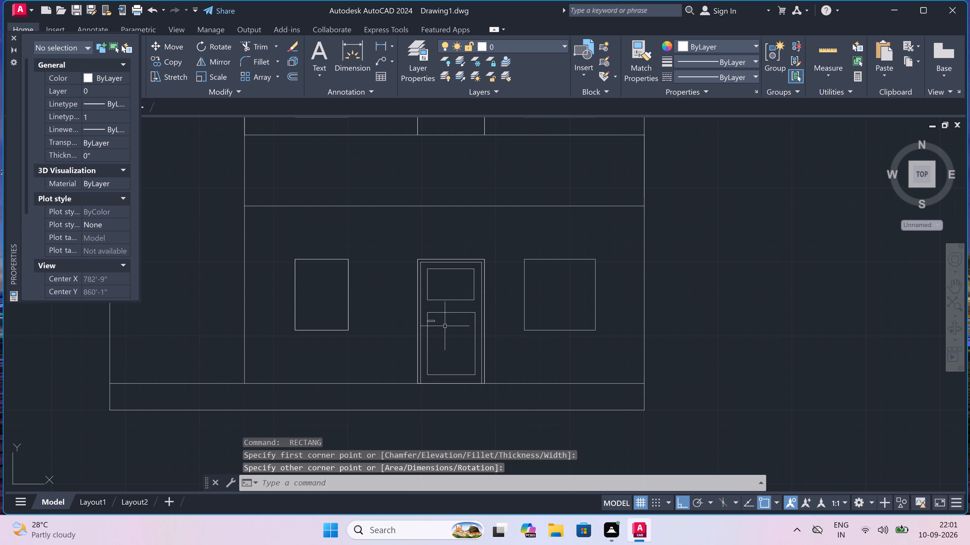
{"action": "scroll", "coordinate": [447, 320], "scroll_direction": "up", "scroll_amount": 2}
{"action": "scroll", "coordinate": [395, 327], "scroll_direction": "up", "scroll_amount": 2}
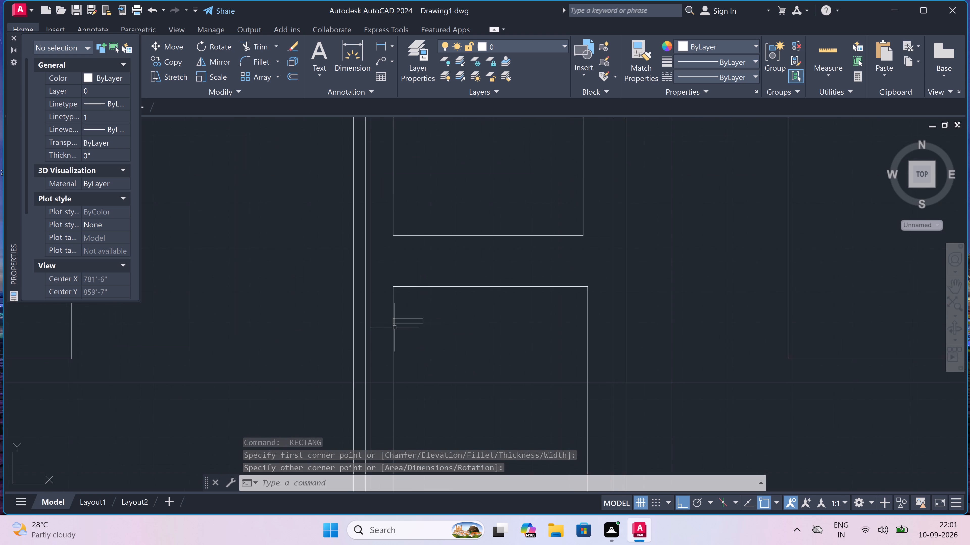
{"action": "scroll", "coordinate": [392, 320], "scroll_direction": "up", "scroll_amount": 4}
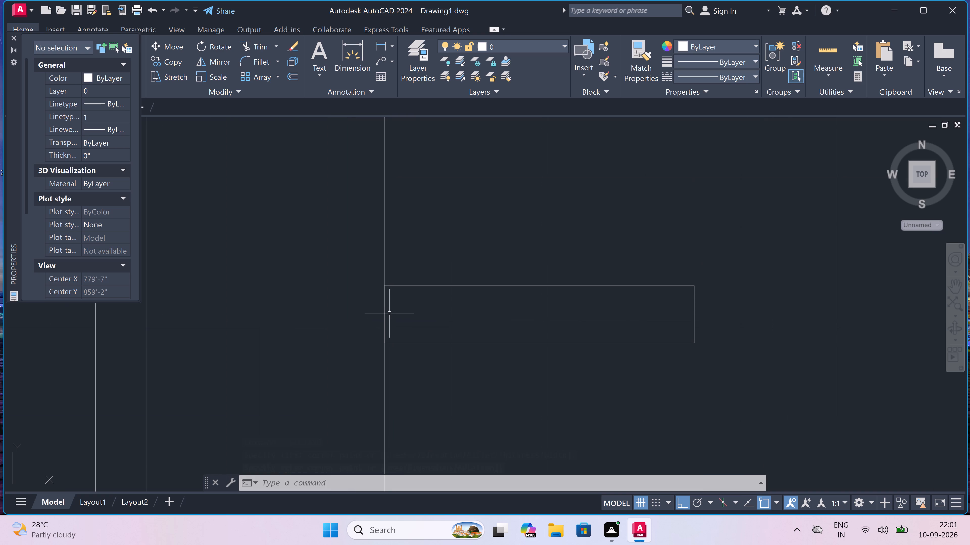
{"action": "key", "text": "t"}
{"action": "type", "text": "R"}
{"action": "key", "text": "space"}
{"action": "left_click", "coordinate": [389, 305]}
{"action": "left_click_drag", "start_coordinate": [389, 305], "coordinate": [383, 302]}
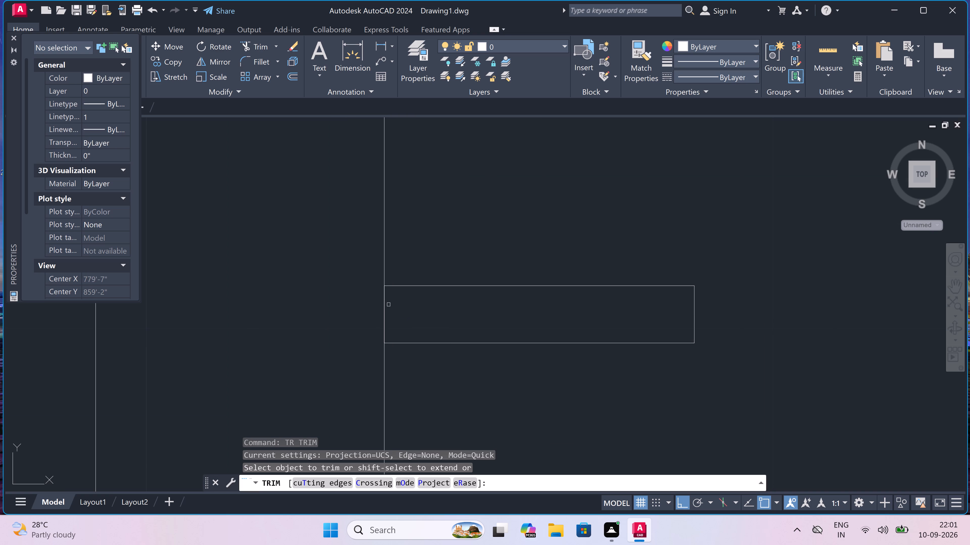
{"action": "left_click", "coordinate": [376, 299]}
{"action": "left_click", "coordinate": [415, 310]}
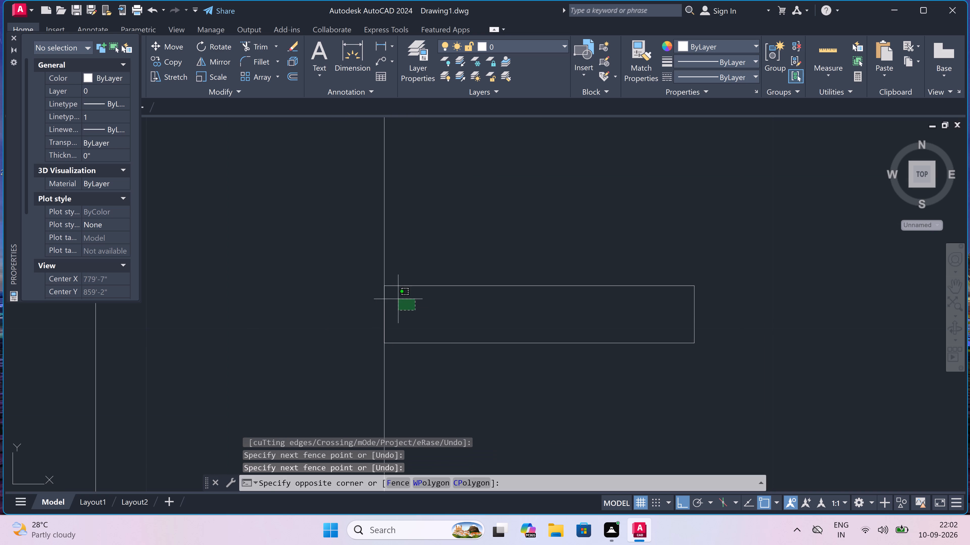
{"action": "double_click", "coordinate": [360, 303]}
{"action": "key", "text": "Escape"}
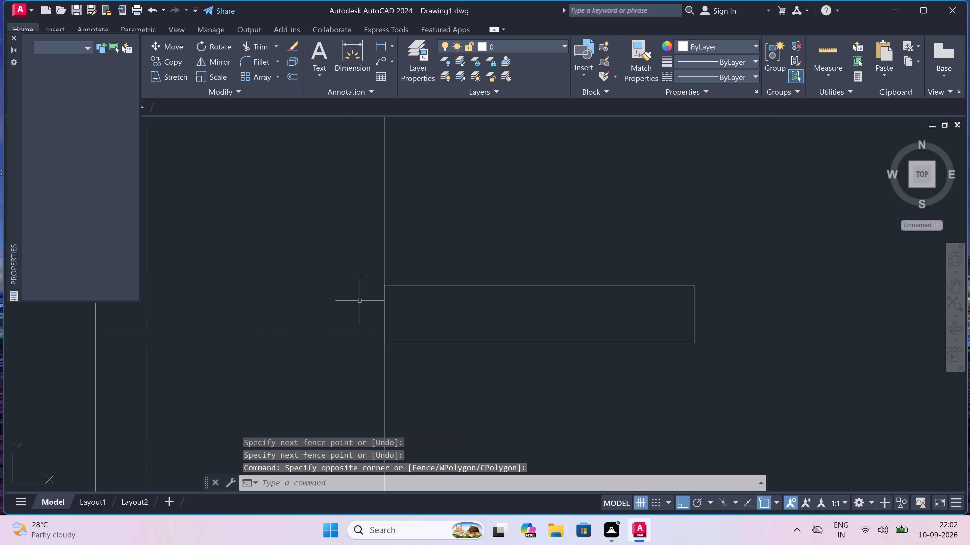
{"action": "key", "text": "t"}
{"action": "type", "text": "R"}
{"action": "key", "text": "space"}
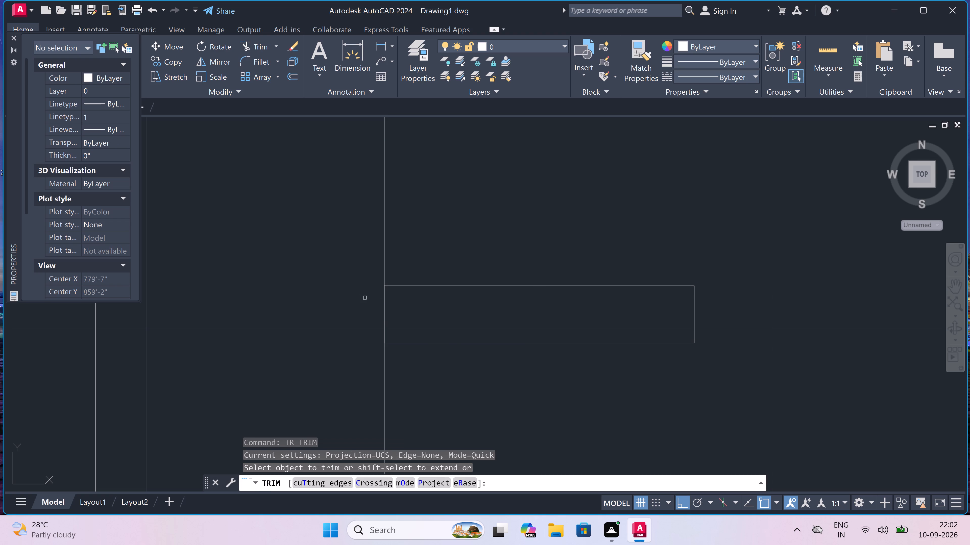
{"action": "left_click_drag", "start_coordinate": [394, 304], "coordinate": [381, 301]}
{"action": "left_click", "coordinate": [350, 302]}
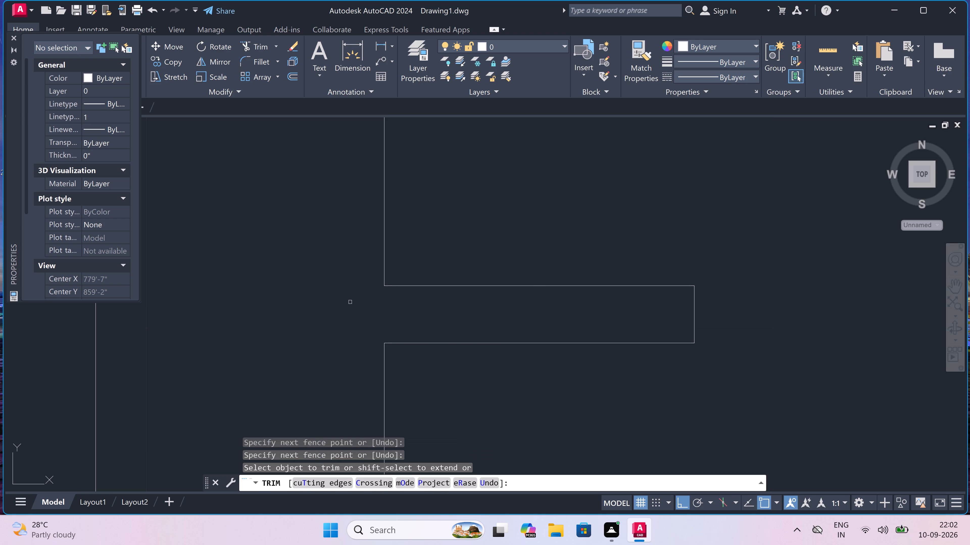
{"action": "key", "text": "Escape"}
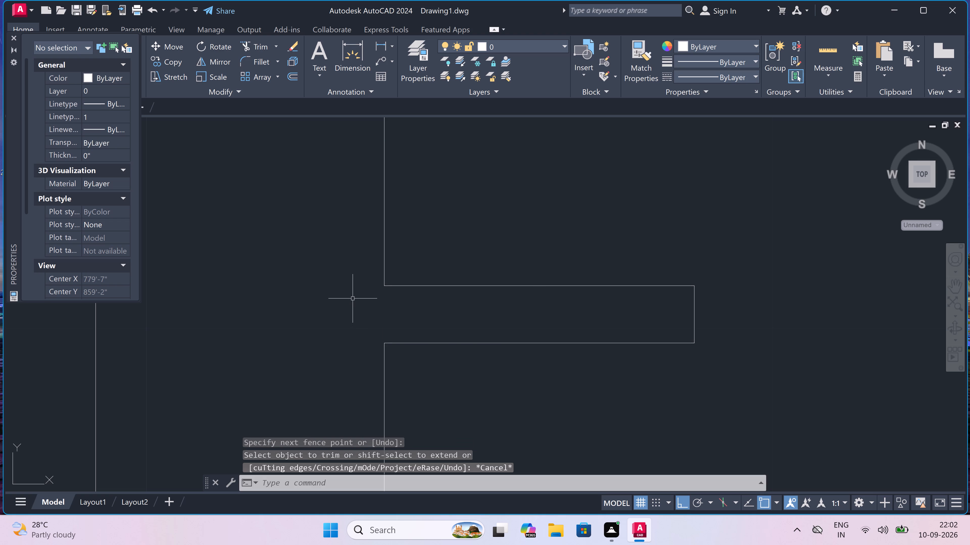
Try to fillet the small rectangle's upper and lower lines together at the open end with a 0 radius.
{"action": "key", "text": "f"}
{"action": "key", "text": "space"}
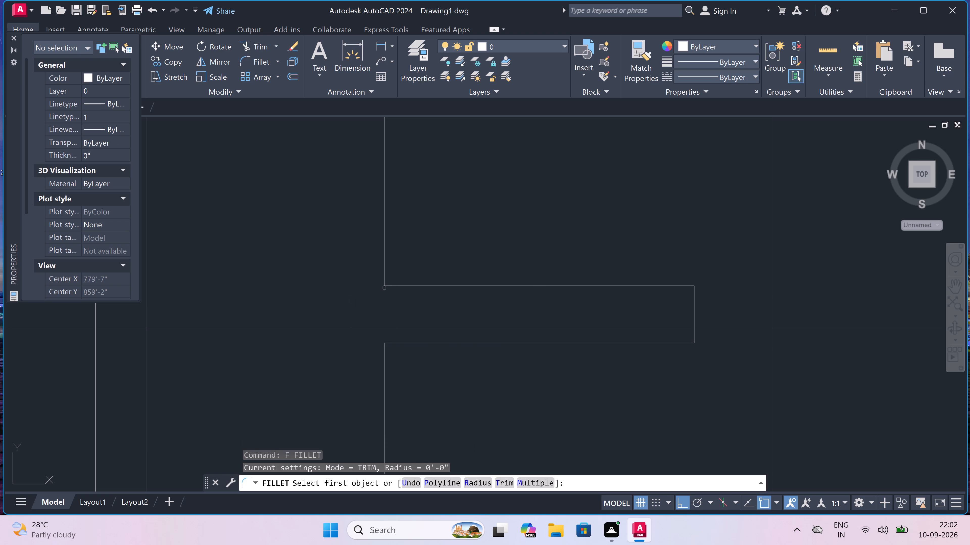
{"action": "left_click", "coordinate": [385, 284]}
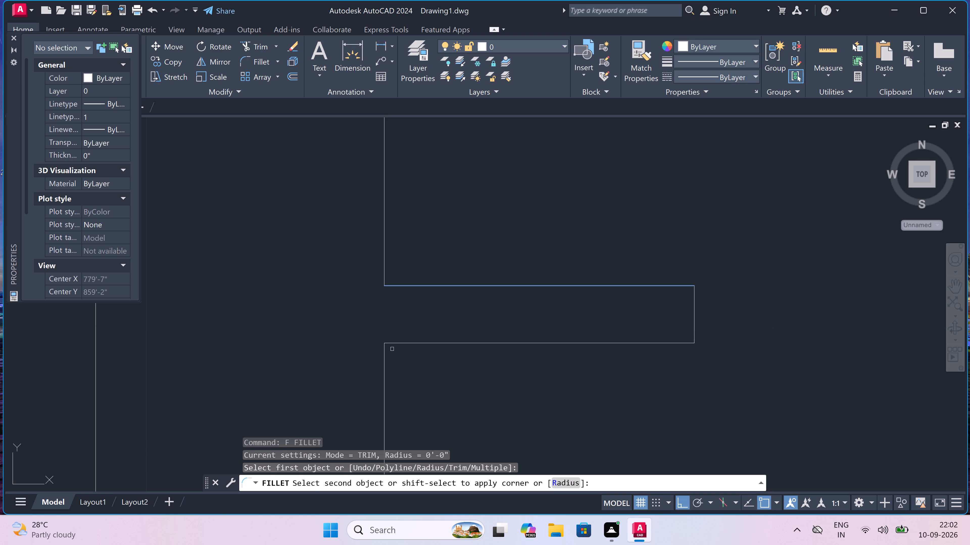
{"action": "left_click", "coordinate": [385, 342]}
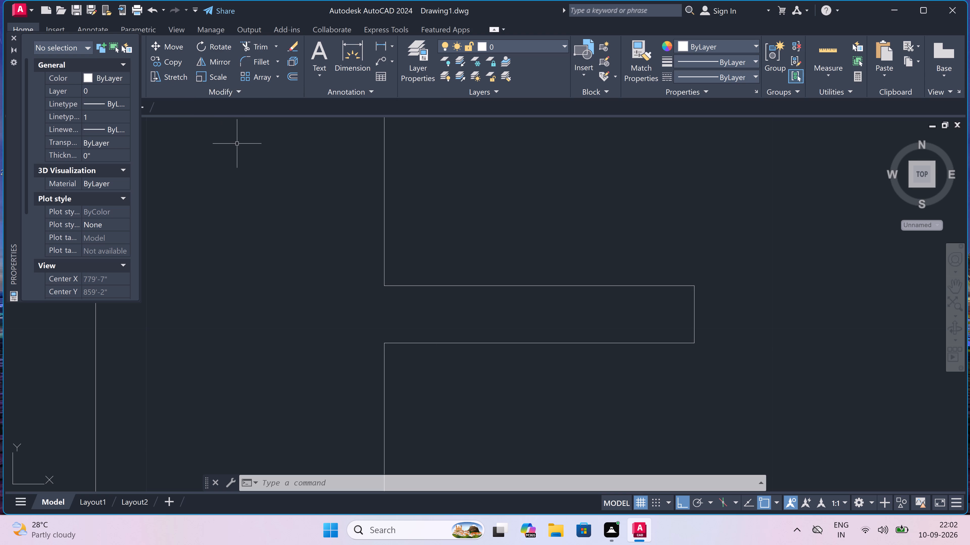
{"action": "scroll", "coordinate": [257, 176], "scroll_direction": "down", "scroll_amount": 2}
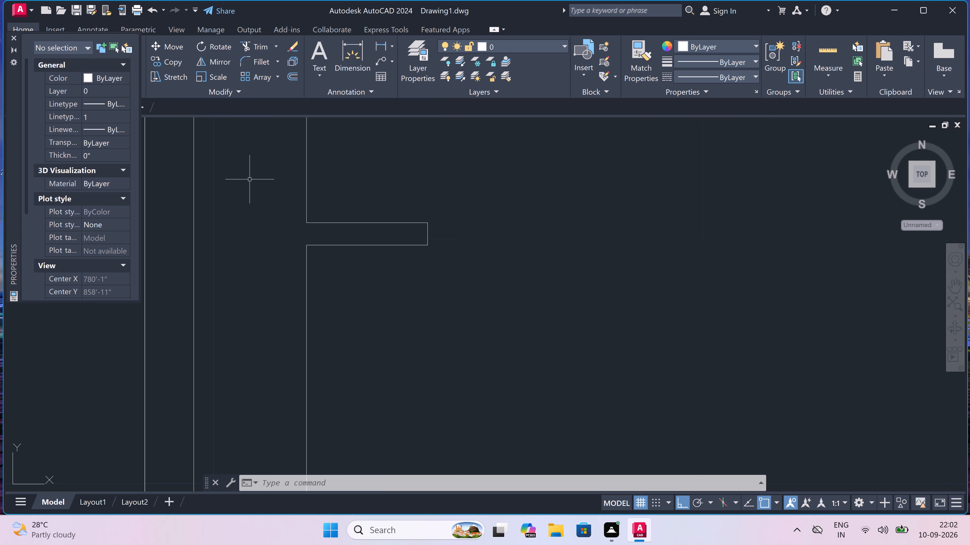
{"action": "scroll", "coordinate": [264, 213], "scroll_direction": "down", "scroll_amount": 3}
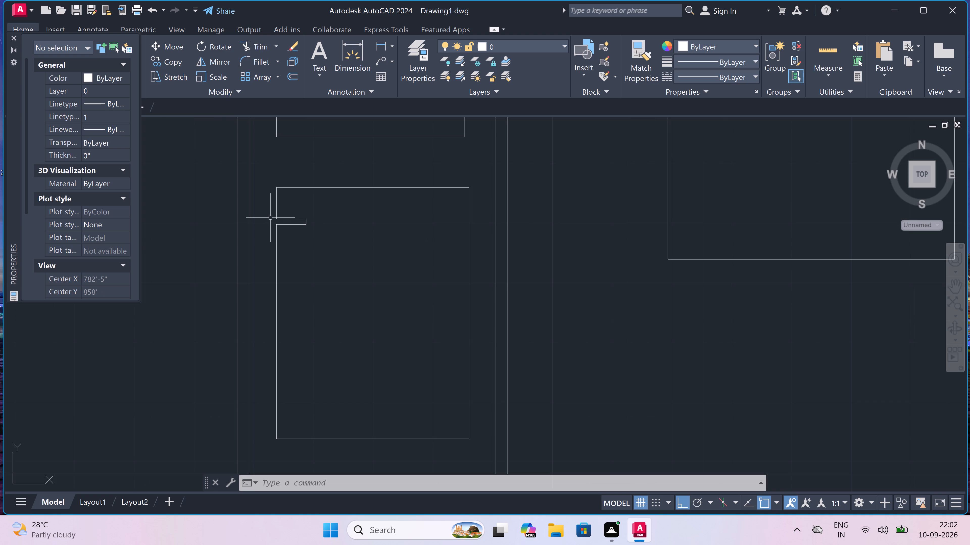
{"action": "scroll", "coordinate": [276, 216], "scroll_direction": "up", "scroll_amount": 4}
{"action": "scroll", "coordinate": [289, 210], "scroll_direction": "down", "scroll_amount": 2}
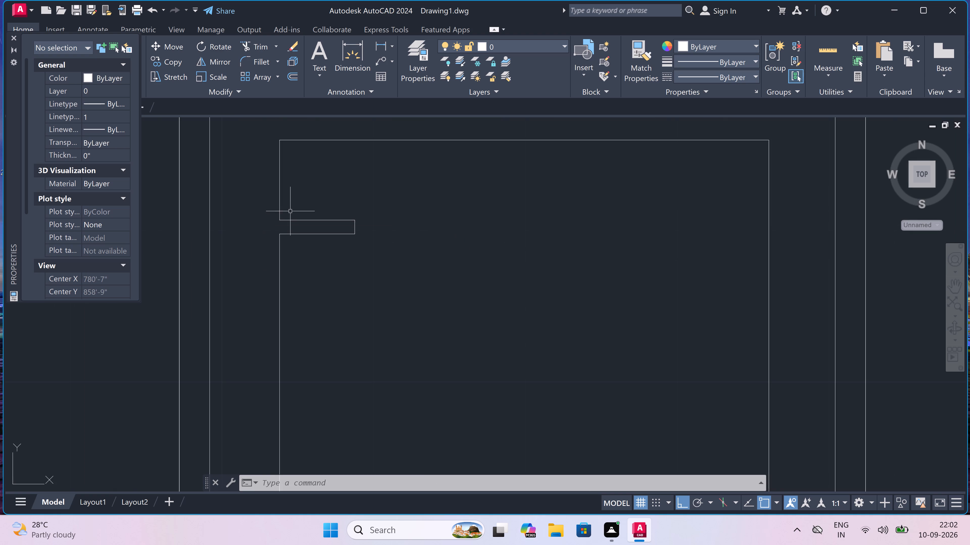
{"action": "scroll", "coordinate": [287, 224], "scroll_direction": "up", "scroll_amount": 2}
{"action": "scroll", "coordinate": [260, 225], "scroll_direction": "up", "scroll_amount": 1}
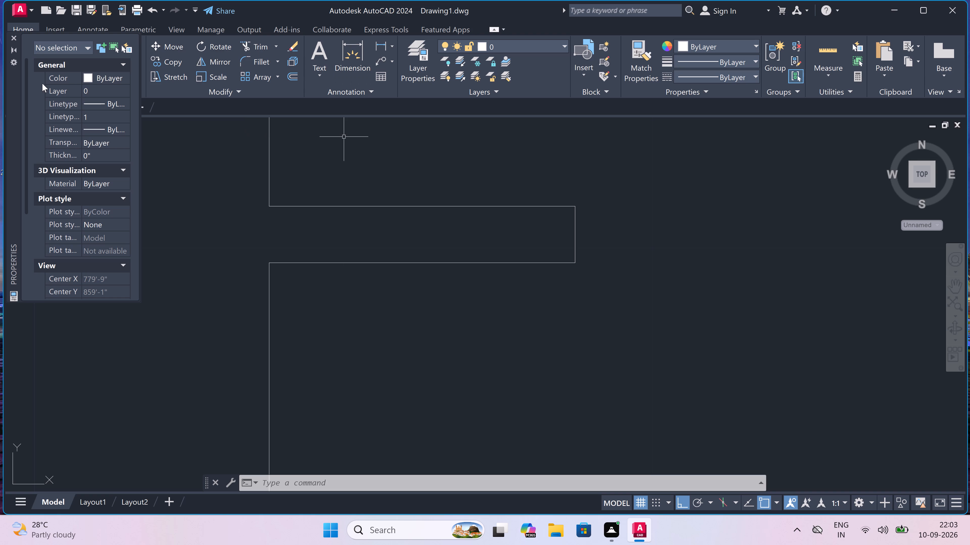
Close the Properties palette.
{"action": "left_click", "coordinate": [11, 36]}
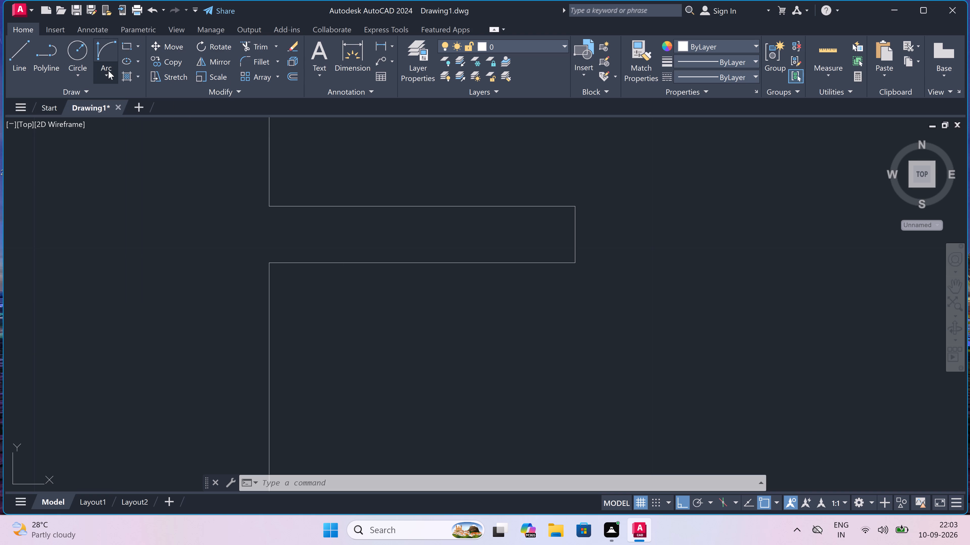
Close the small rectangle's open end on the lower door panel with a three-point arc bulging outward between its upper and lower lines.
{"action": "left_click", "coordinate": [106, 71]}
{"action": "left_click", "coordinate": [121, 94]}
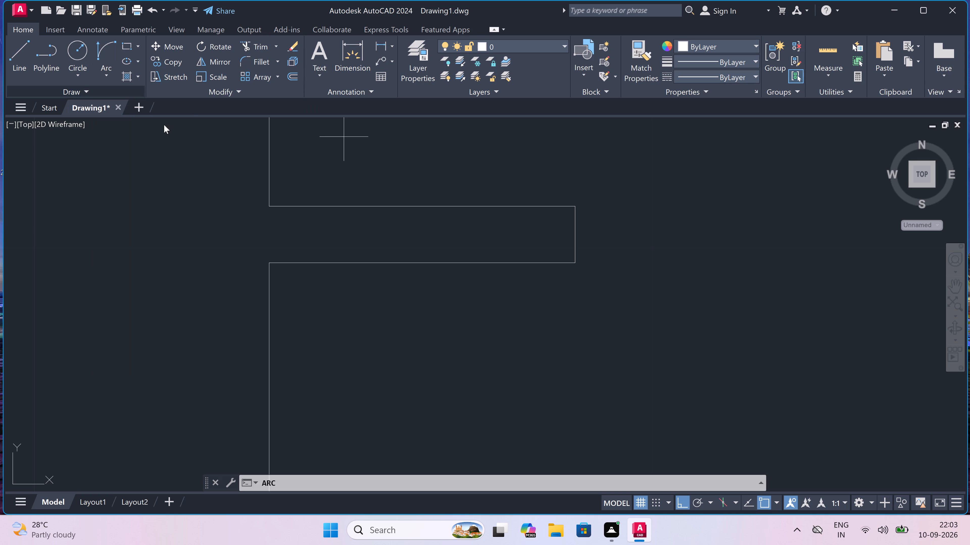
{"action": "left_click", "coordinate": [268, 204]}
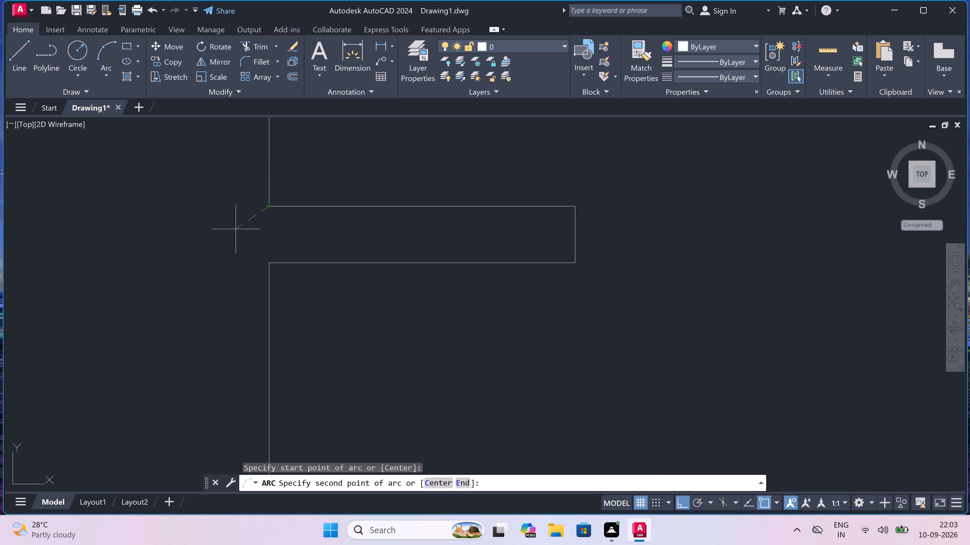
{"action": "left_click", "coordinate": [249, 229]}
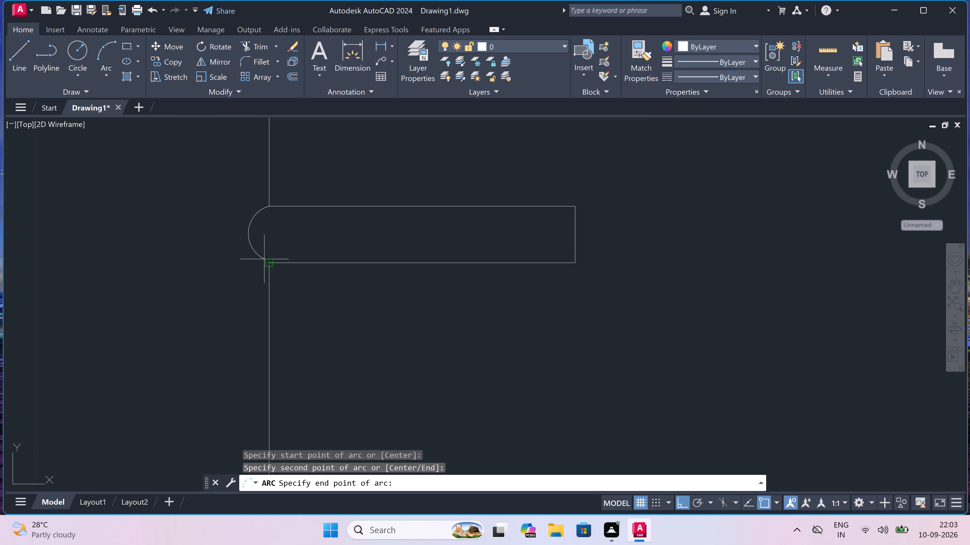
{"action": "double_click", "coordinate": [270, 262]}
{"action": "key", "text": "Escape"}
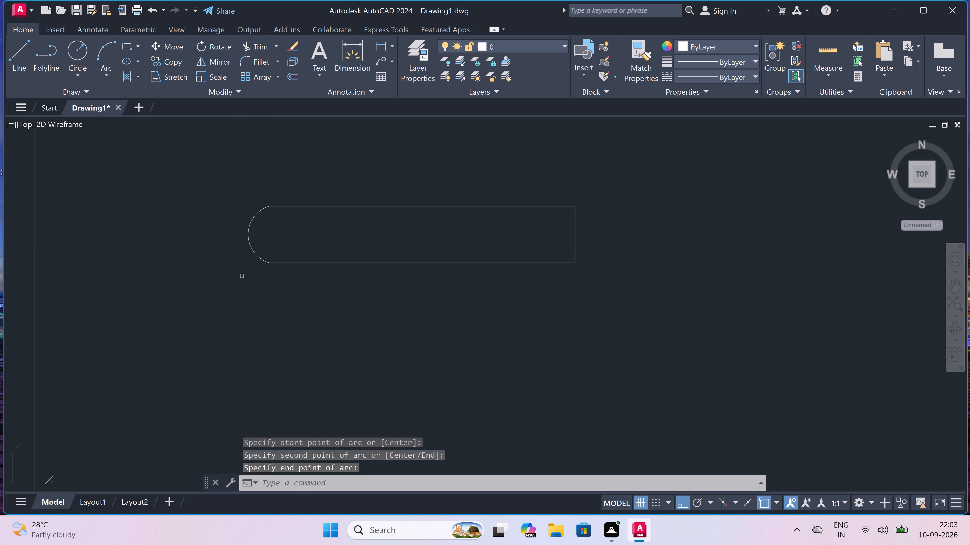
Draw an inner frame rectangle slightly inset within the ground-floor window left of the door.
{"action": "scroll", "coordinate": [240, 263], "scroll_direction": "down", "scroll_amount": 6}
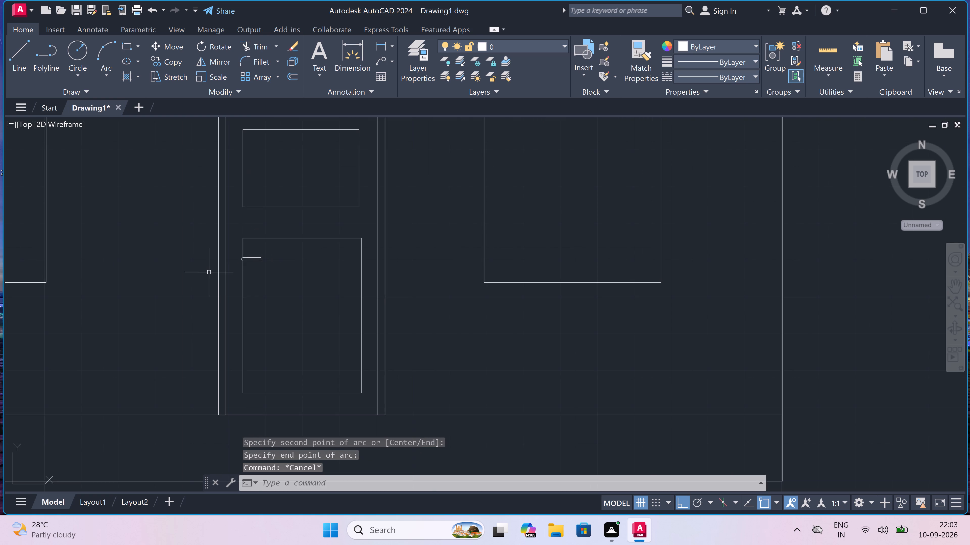
{"action": "scroll", "coordinate": [209, 272], "scroll_direction": "down", "scroll_amount": 3}
{"action": "scroll", "coordinate": [161, 259], "scroll_direction": "down", "scroll_amount": 2}
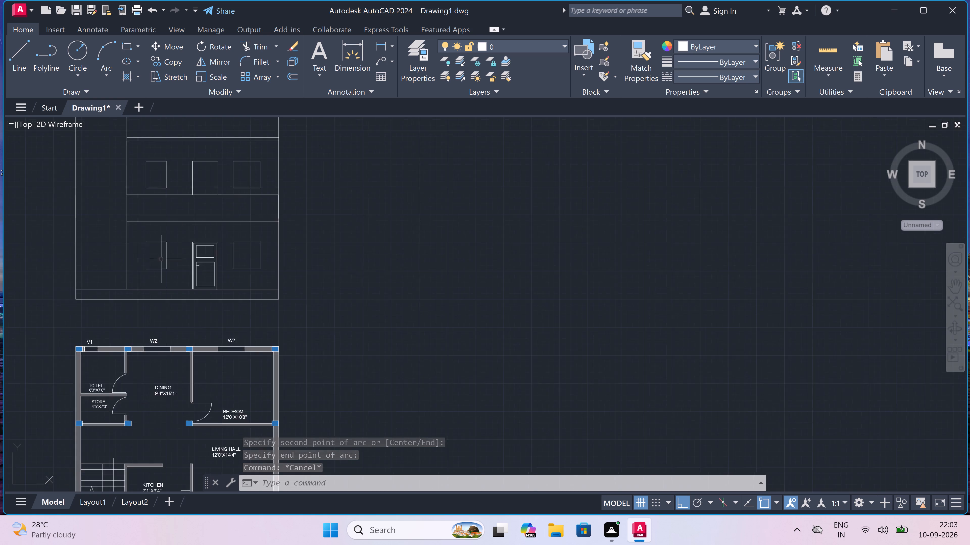
{"action": "scroll", "coordinate": [136, 248], "scroll_direction": "up", "scroll_amount": 3}
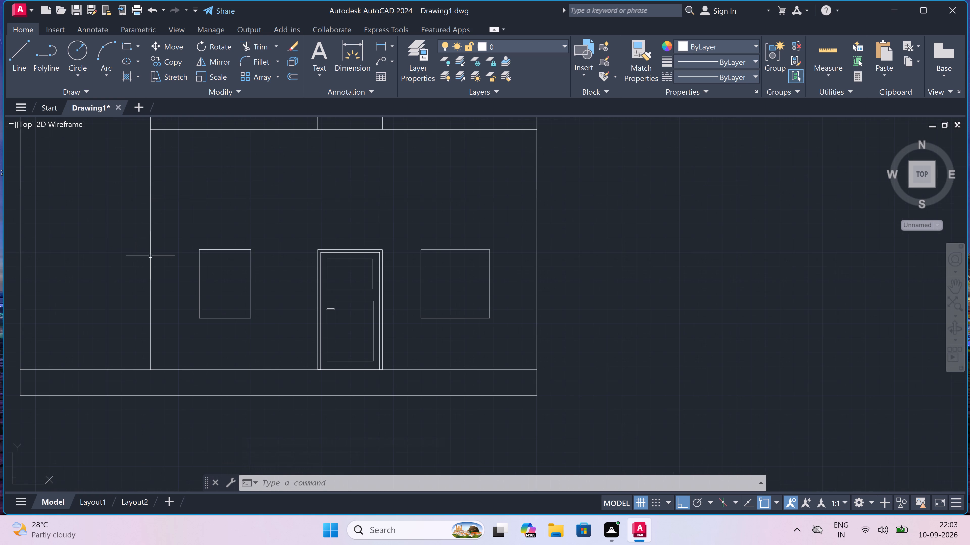
{"action": "scroll", "coordinate": [213, 253], "scroll_direction": "up", "scroll_amount": 2}
{"action": "scroll", "coordinate": [218, 262], "scroll_direction": "down", "scroll_amount": 1}
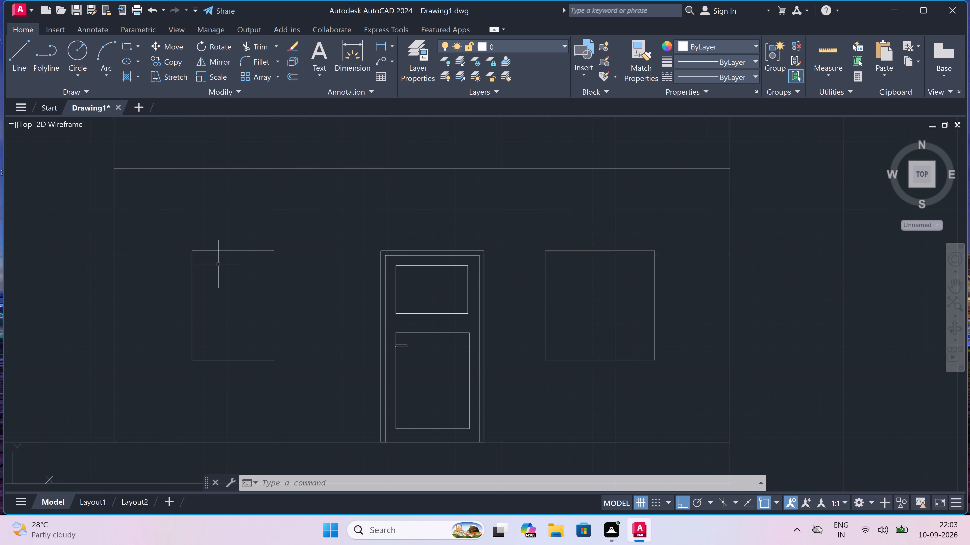
{"action": "scroll", "coordinate": [208, 280], "scroll_direction": "up", "scroll_amount": 2}
{"action": "scroll", "coordinate": [195, 271], "scroll_direction": "down", "scroll_amount": 3}
{"action": "scroll", "coordinate": [183, 262], "scroll_direction": "up", "scroll_amount": 1}
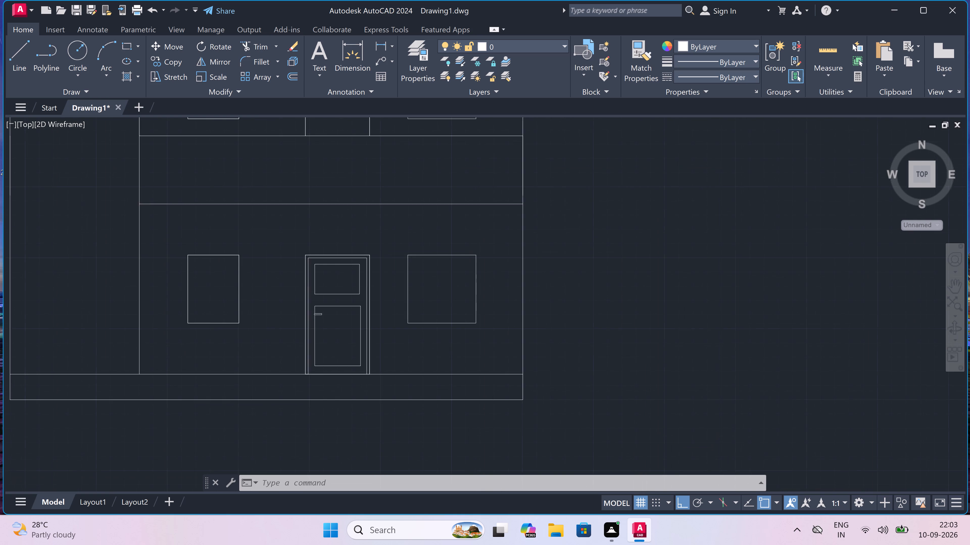
{"action": "scroll", "coordinate": [183, 262], "scroll_direction": "up", "scroll_amount": 1}
{"action": "key", "text": "r"}
{"action": "key", "text": "e"}
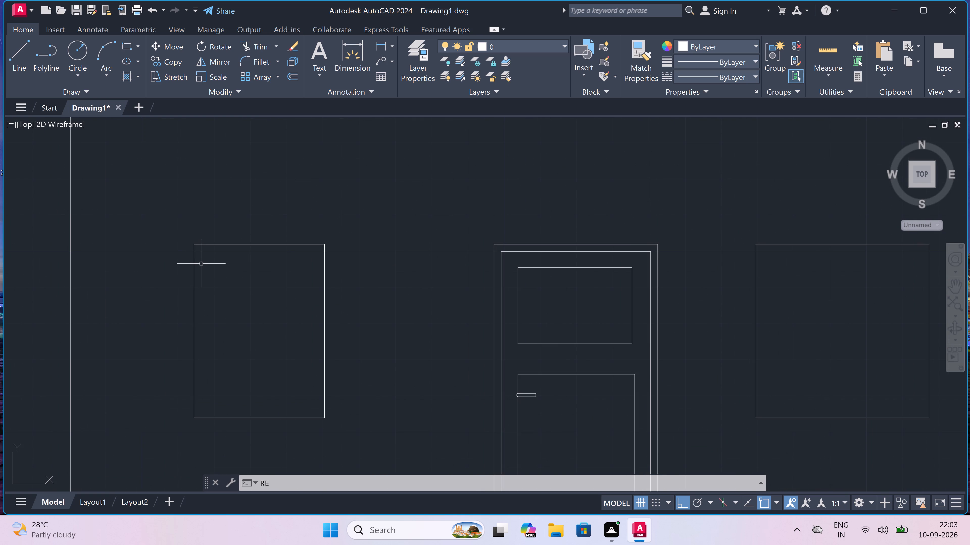
{"action": "key", "text": "c"}
{"action": "key", "text": "space"}
{"action": "scroll", "coordinate": [204, 257], "scroll_direction": "up", "scroll_amount": 1}
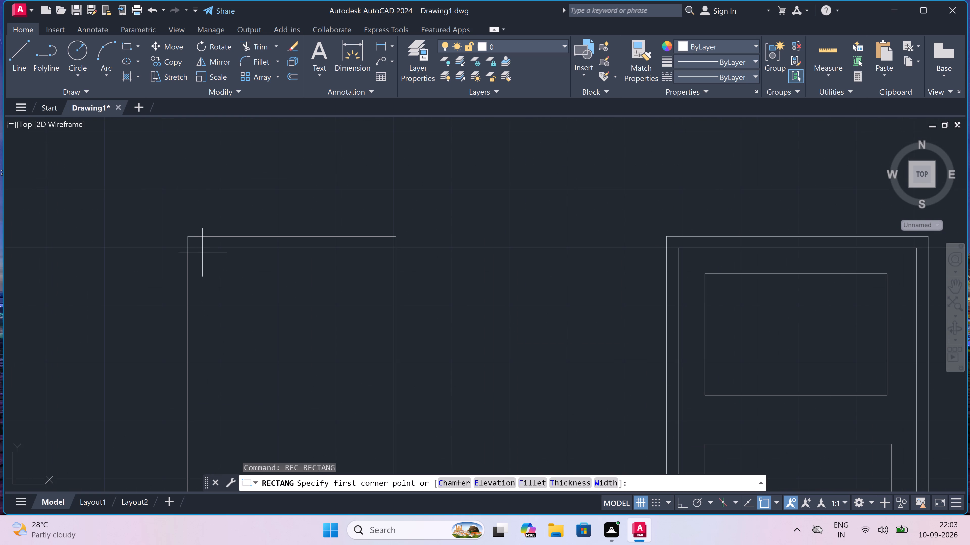
{"action": "left_click", "coordinate": [198, 249]}
{"action": "scroll", "coordinate": [254, 285], "scroll_direction": "down", "scroll_amount": 2}
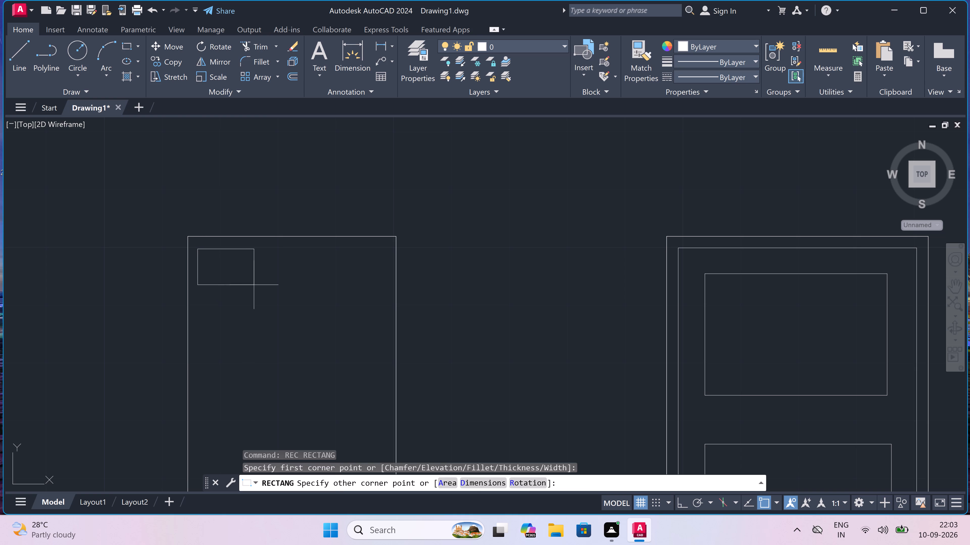
{"action": "scroll", "coordinate": [289, 351], "scroll_direction": "up", "scroll_amount": 2}
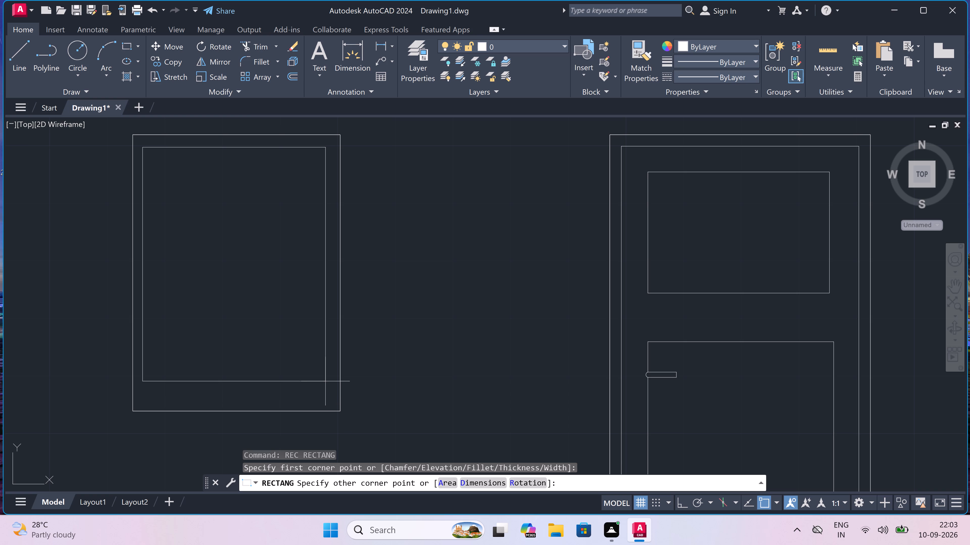
{"action": "left_click", "coordinate": [328, 398]}
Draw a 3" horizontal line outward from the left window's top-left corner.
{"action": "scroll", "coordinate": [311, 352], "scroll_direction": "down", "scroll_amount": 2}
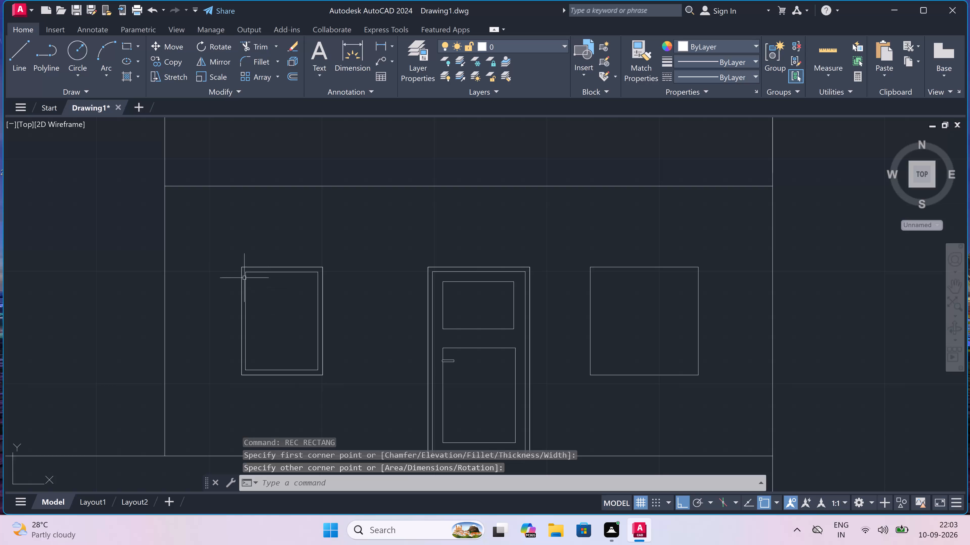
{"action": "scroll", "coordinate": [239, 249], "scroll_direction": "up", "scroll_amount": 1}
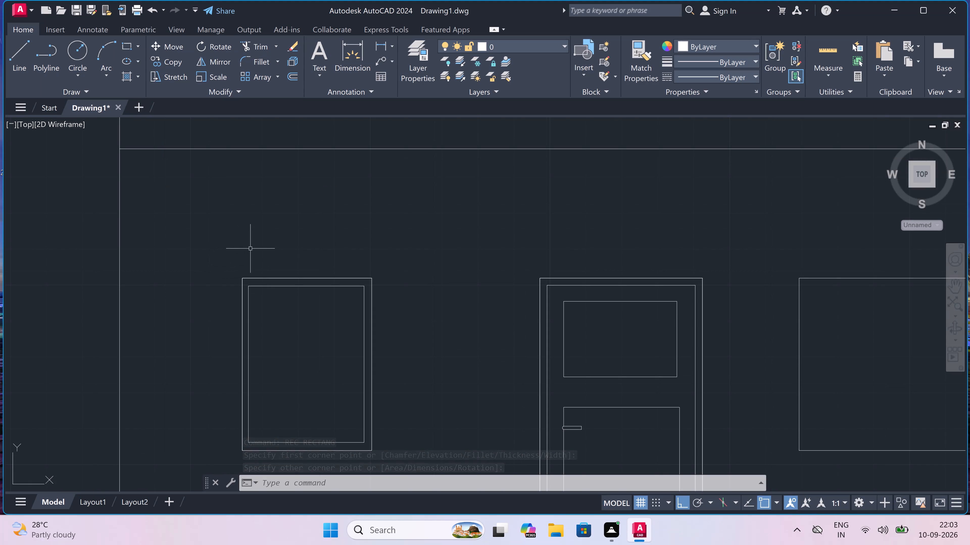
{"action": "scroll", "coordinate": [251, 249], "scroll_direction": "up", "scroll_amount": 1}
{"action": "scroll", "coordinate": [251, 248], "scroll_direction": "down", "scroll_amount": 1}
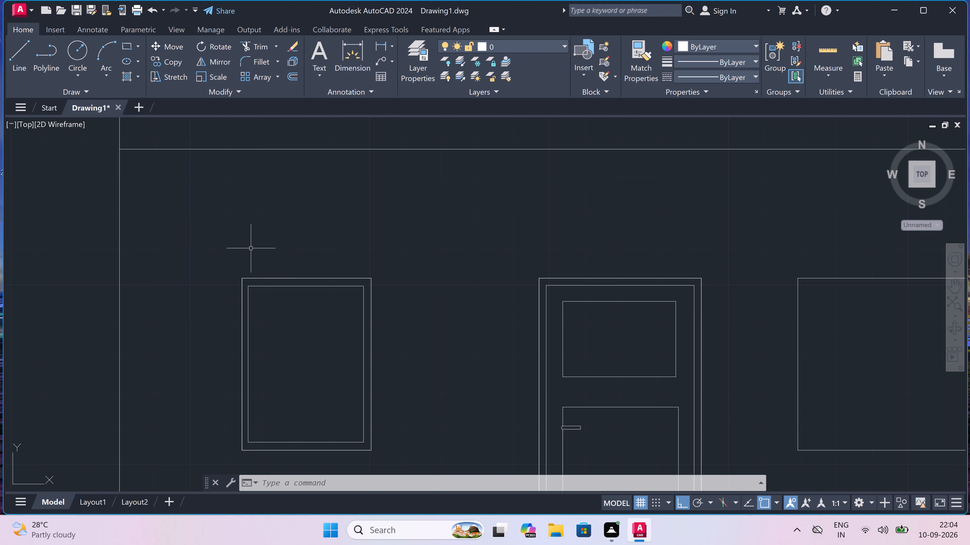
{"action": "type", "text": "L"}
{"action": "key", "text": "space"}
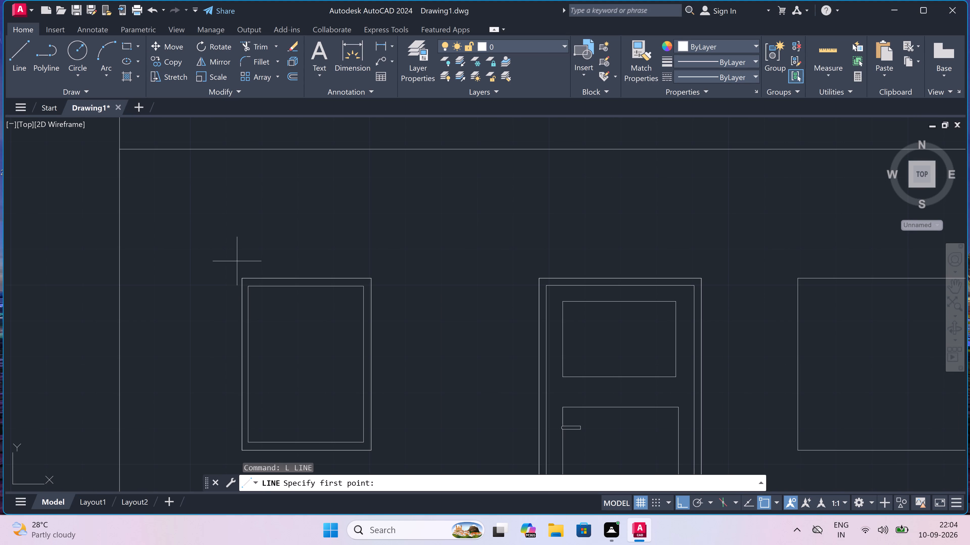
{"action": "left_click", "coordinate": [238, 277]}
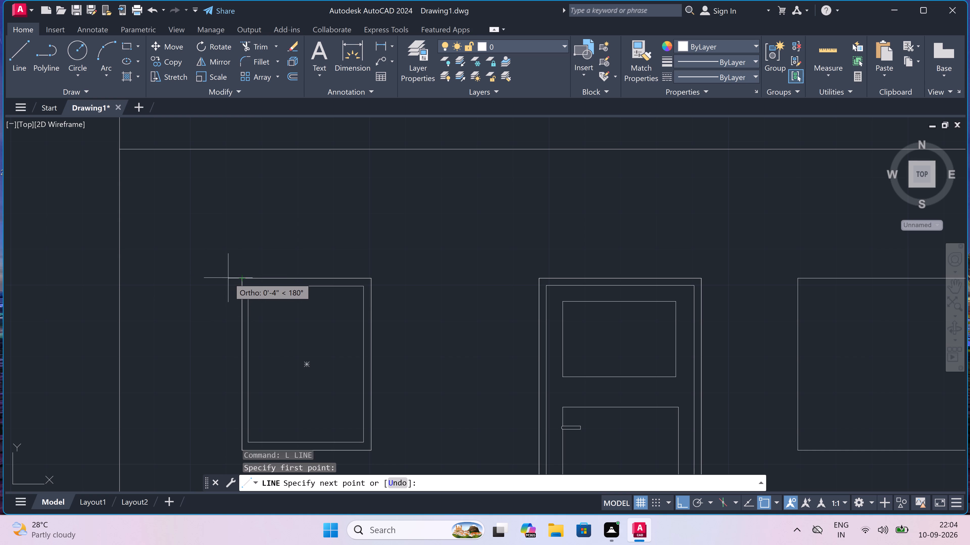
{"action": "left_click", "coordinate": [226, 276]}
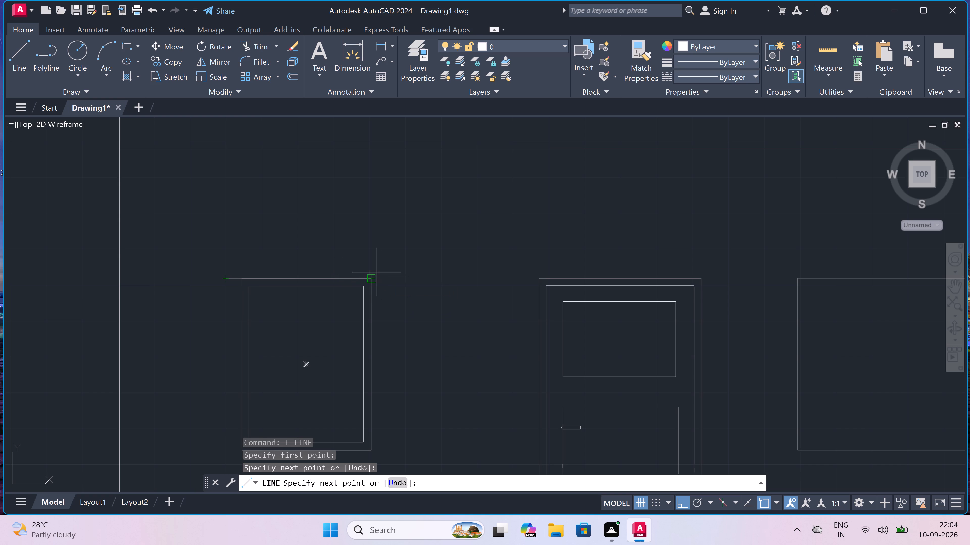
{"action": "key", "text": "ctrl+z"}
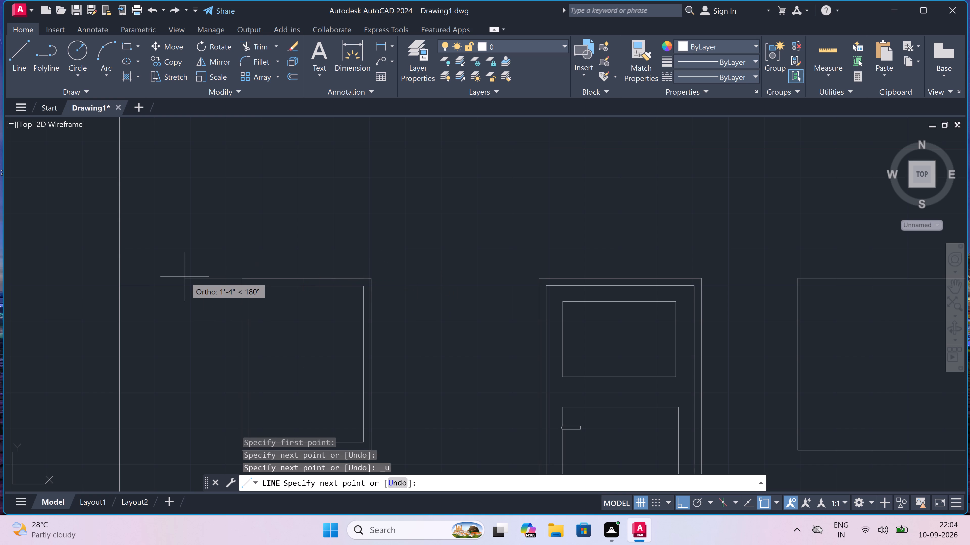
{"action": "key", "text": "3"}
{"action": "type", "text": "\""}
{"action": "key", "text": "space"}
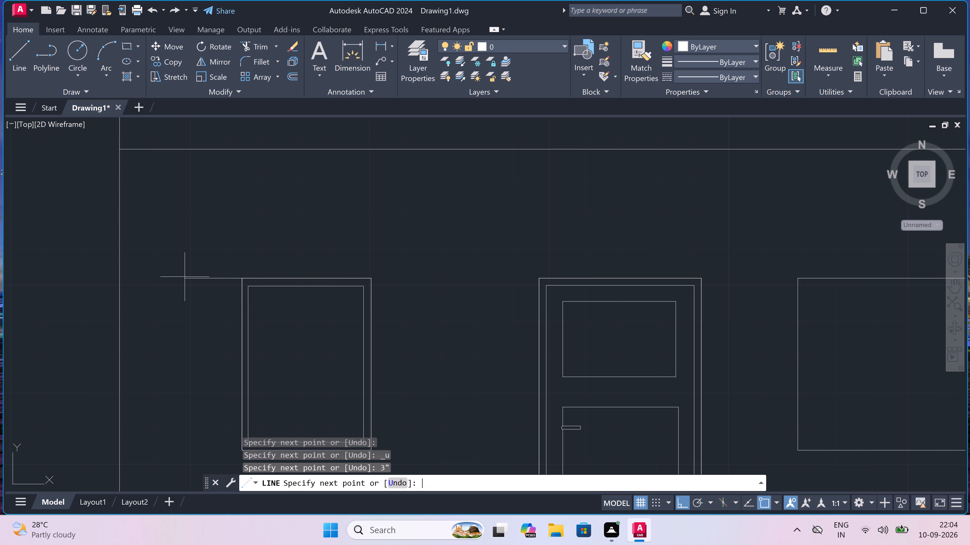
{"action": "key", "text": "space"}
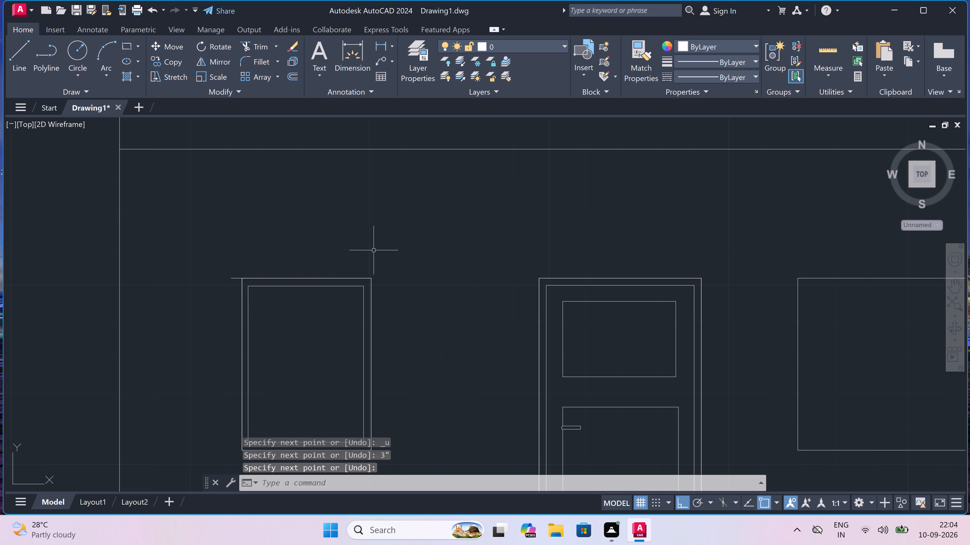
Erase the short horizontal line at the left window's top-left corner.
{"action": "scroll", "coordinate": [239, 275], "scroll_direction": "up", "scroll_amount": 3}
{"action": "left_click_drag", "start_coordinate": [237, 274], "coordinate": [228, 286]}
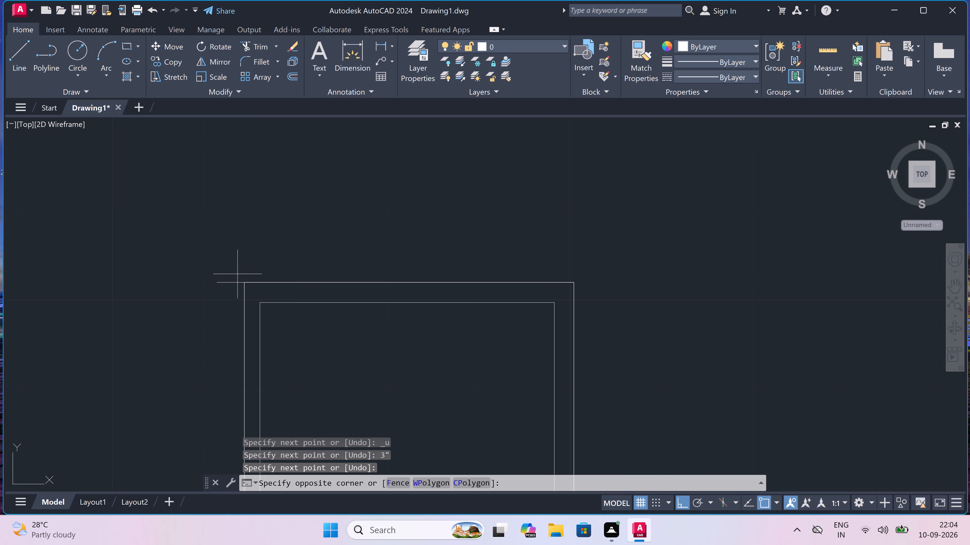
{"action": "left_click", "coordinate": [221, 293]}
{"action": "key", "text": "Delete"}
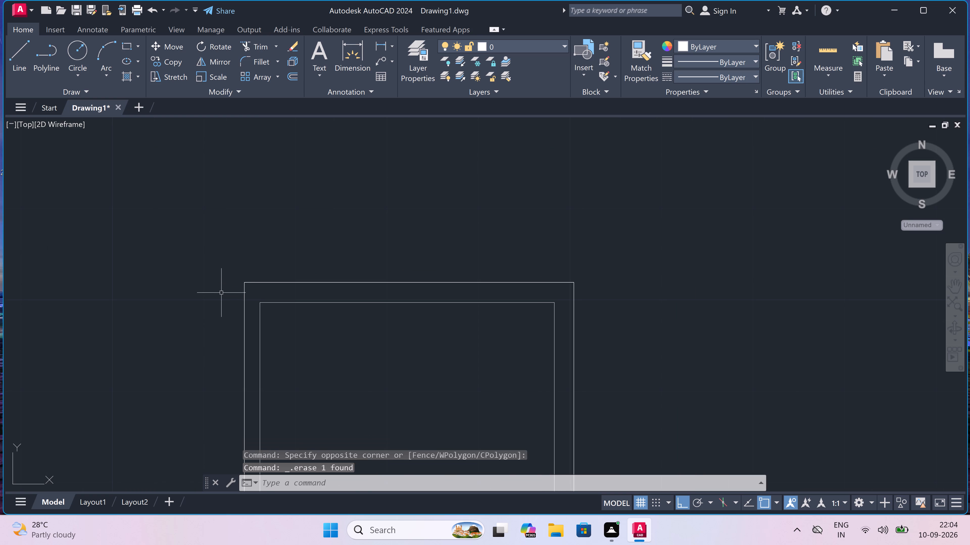
From the left window's top-left corner, draw an 8" line outward, then a sloped line ending about 8" directly above that corner.
{"action": "type", "text": "L"}
{"action": "key", "text": "space"}
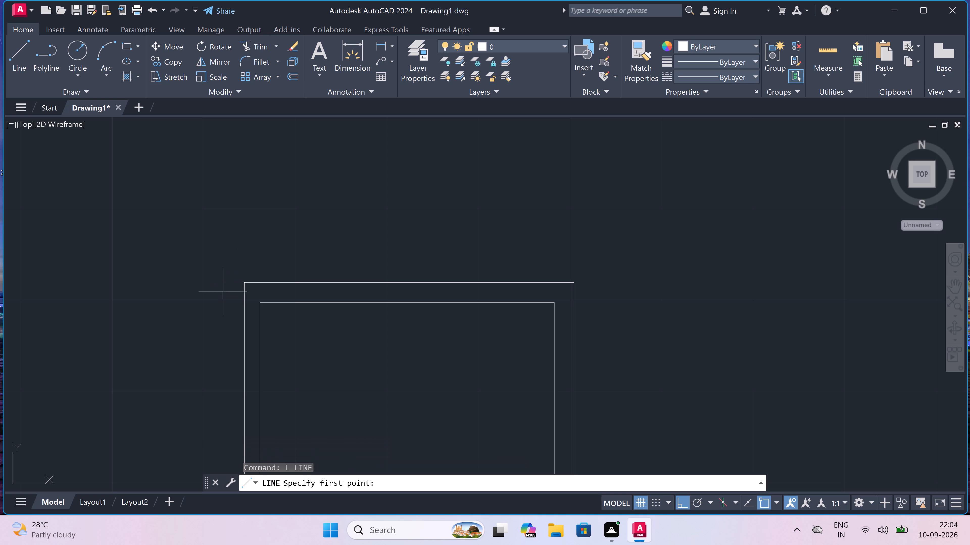
{"action": "left_click_drag", "start_coordinate": [247, 280], "coordinate": [245, 282]}
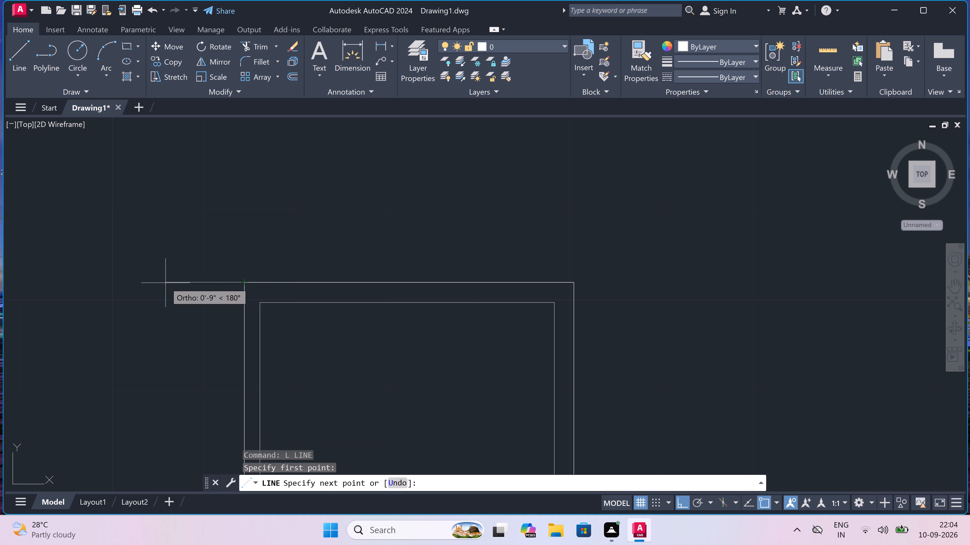
{"action": "type", "text": "8\""}
{"action": "key", "text": "space"}
{"action": "scroll", "coordinate": [328, 198], "scroll_direction": "down", "scroll_amount": 3}
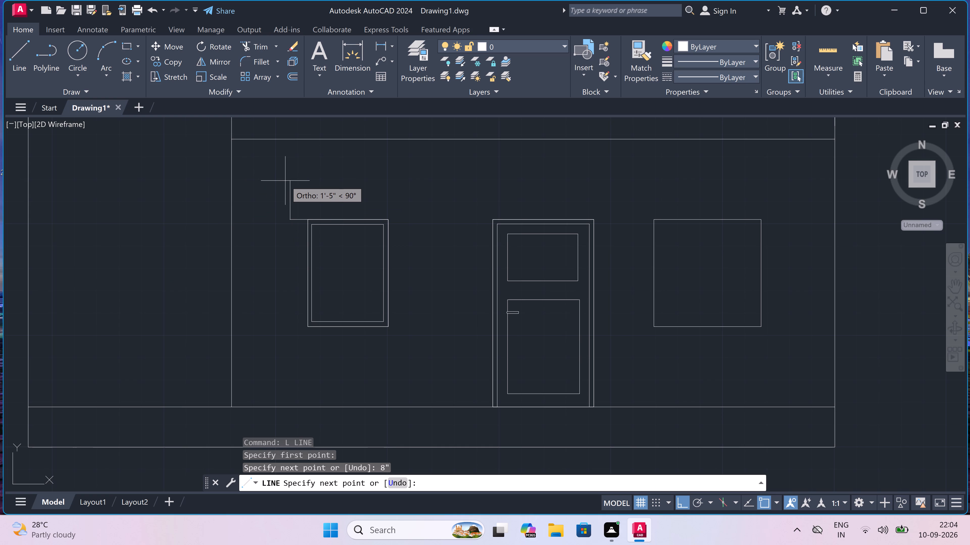
{"action": "key", "text": "F8"}
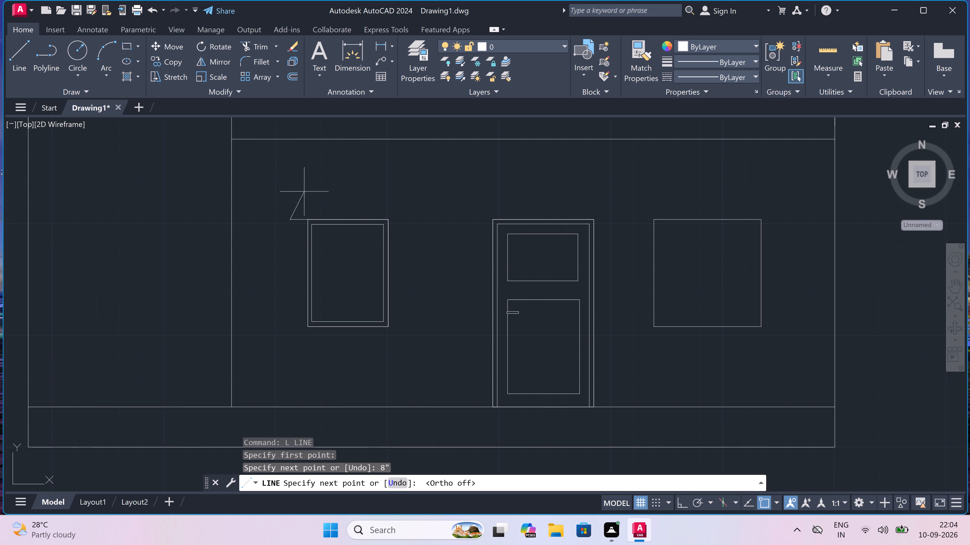
{"action": "scroll", "coordinate": [310, 196], "scroll_direction": "up", "scroll_amount": 2}
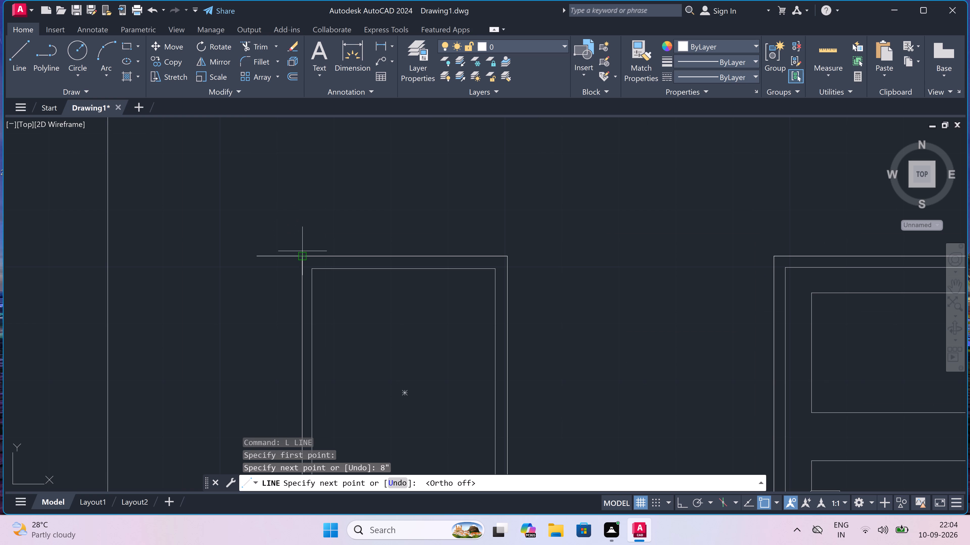
{"action": "left_click", "coordinate": [303, 208]}
{"action": "scroll", "coordinate": [385, 205], "scroll_direction": "down", "scroll_amount": 3}
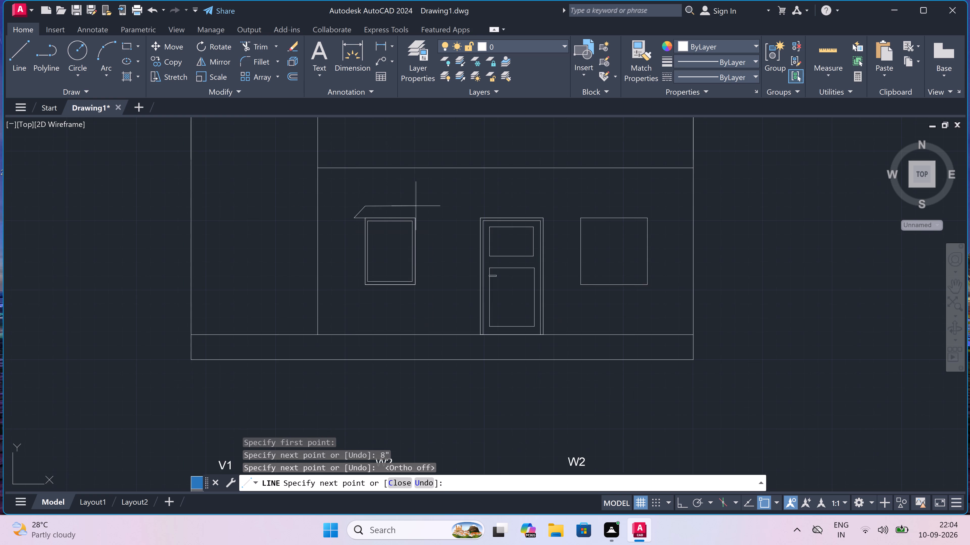
{"action": "scroll", "coordinate": [427, 205], "scroll_direction": "up", "scroll_amount": 2}
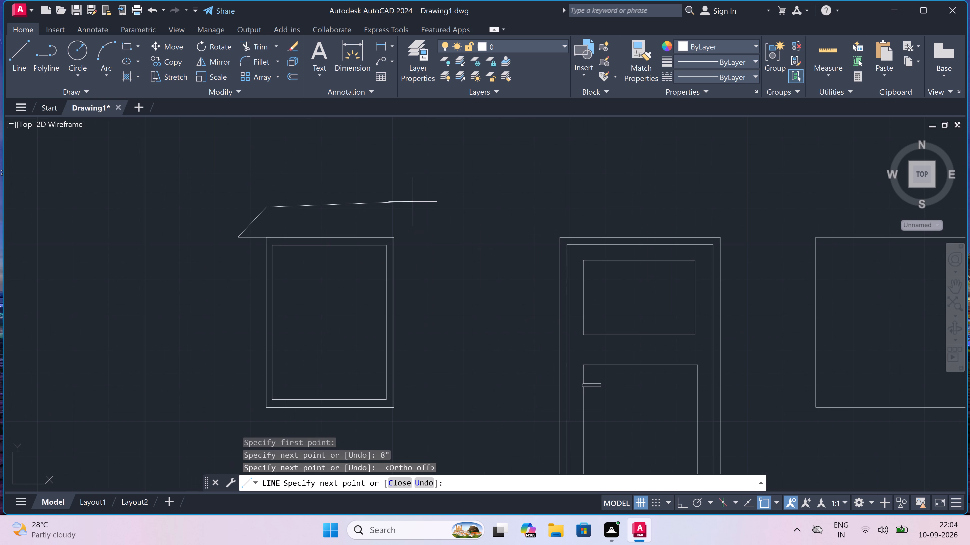
{"action": "key", "text": "F8"}
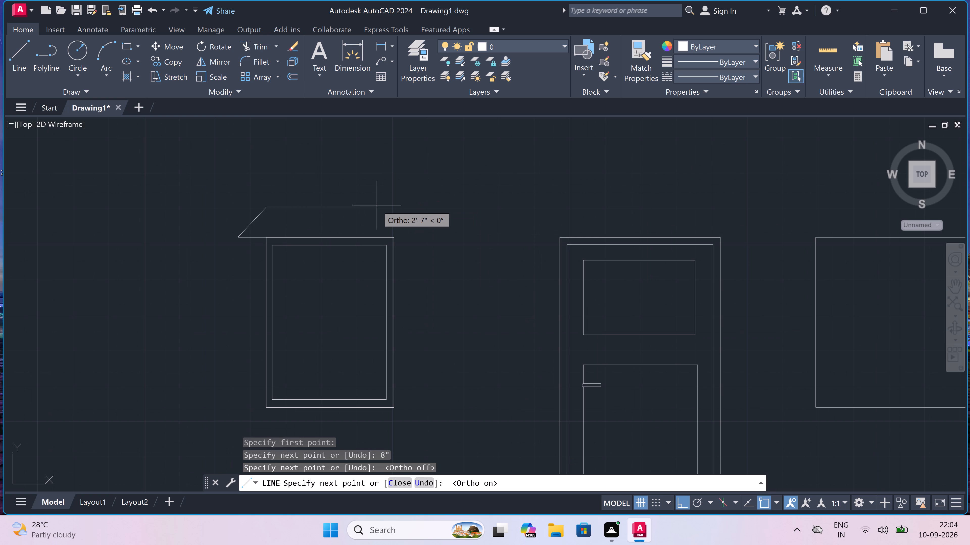
{"action": "scroll", "coordinate": [377, 205], "scroll_direction": "up", "scroll_amount": 1}
{"action": "key", "text": "Escape"}
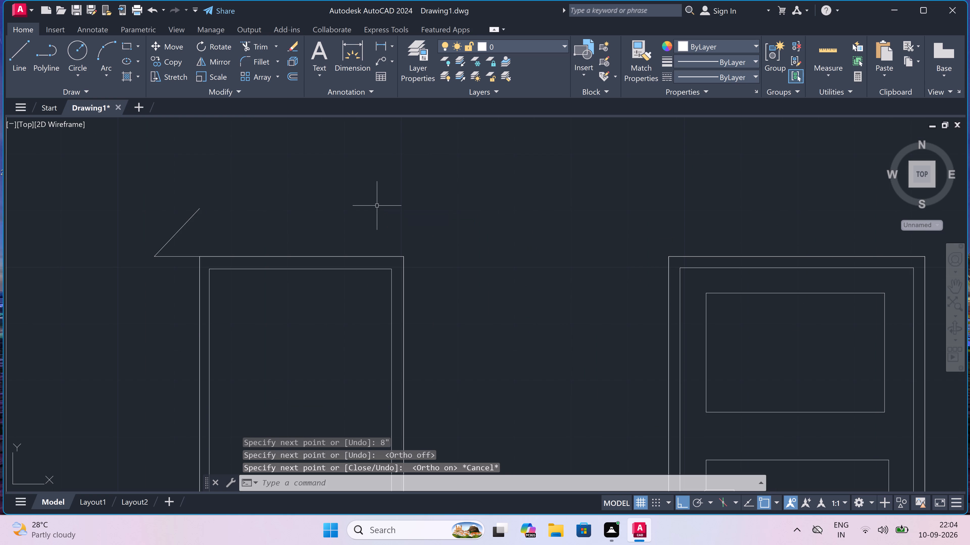
From the left window's top-right corner, draw an 8" line outward, then a line sloping back up to just above that corner.
{"action": "key", "text": "l"}
{"action": "key", "text": "space"}
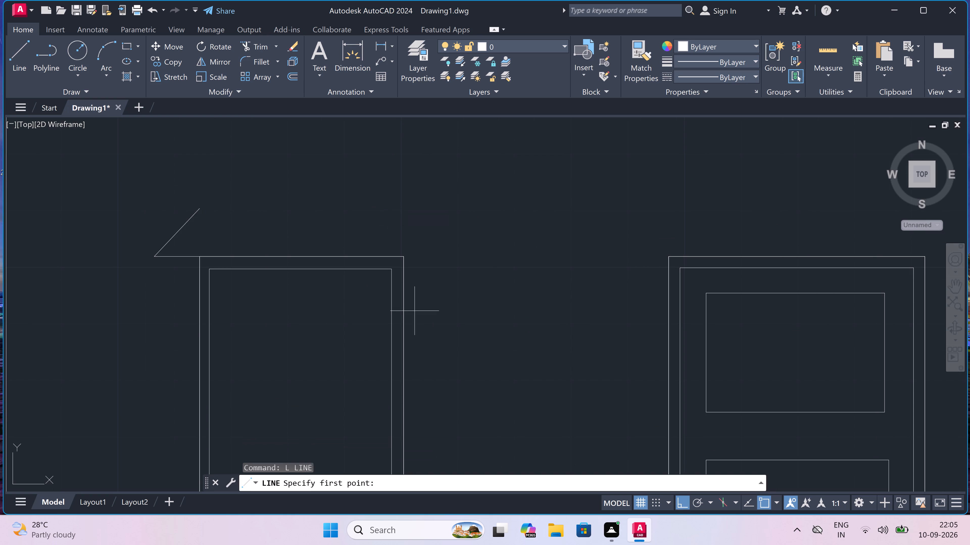
{"action": "left_click", "coordinate": [405, 255]}
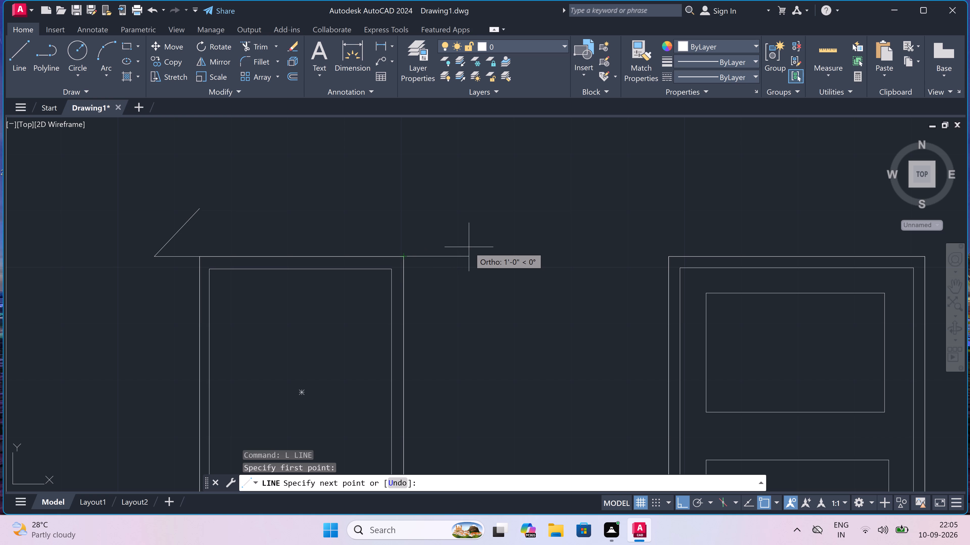
{"action": "type", "text": "8\""}
{"action": "key", "text": "space"}
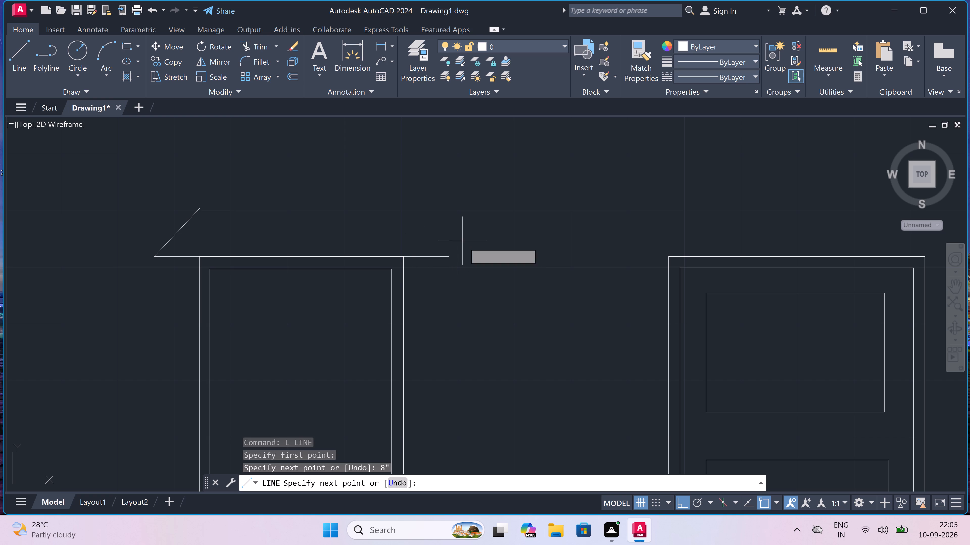
{"action": "key", "text": "F8"}
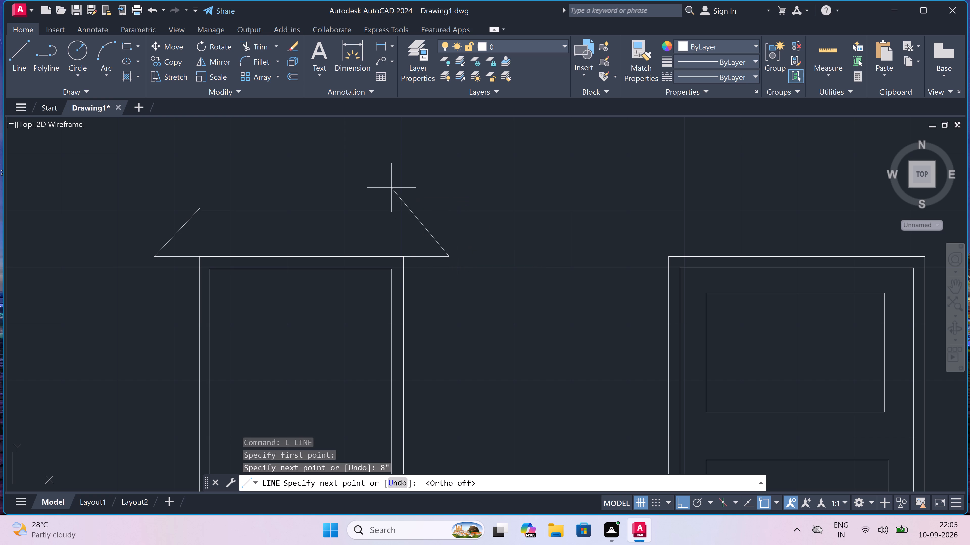
{"action": "left_click", "coordinate": [400, 206]}
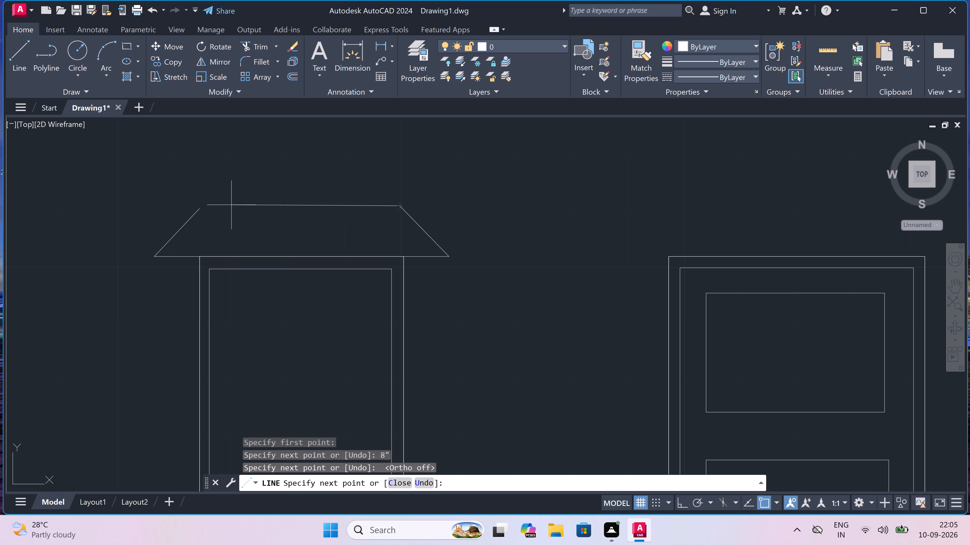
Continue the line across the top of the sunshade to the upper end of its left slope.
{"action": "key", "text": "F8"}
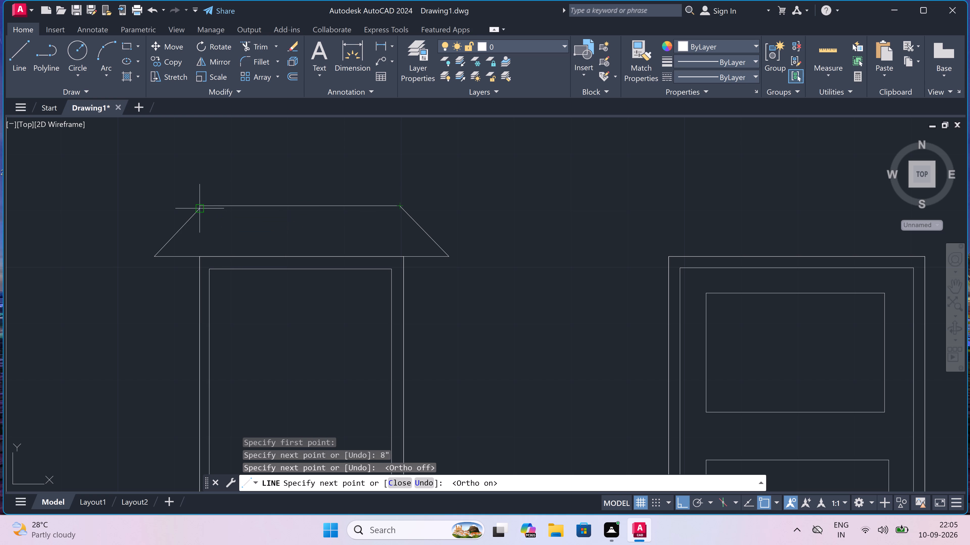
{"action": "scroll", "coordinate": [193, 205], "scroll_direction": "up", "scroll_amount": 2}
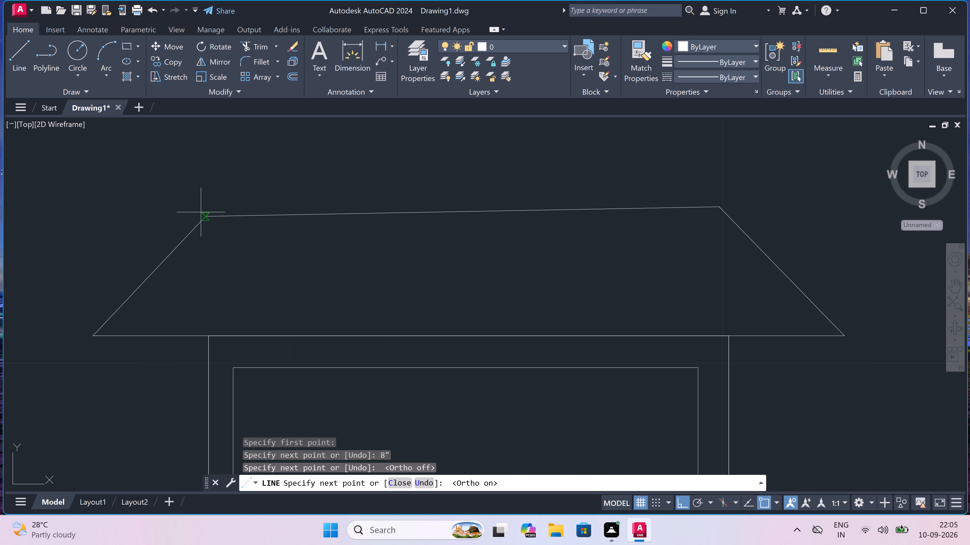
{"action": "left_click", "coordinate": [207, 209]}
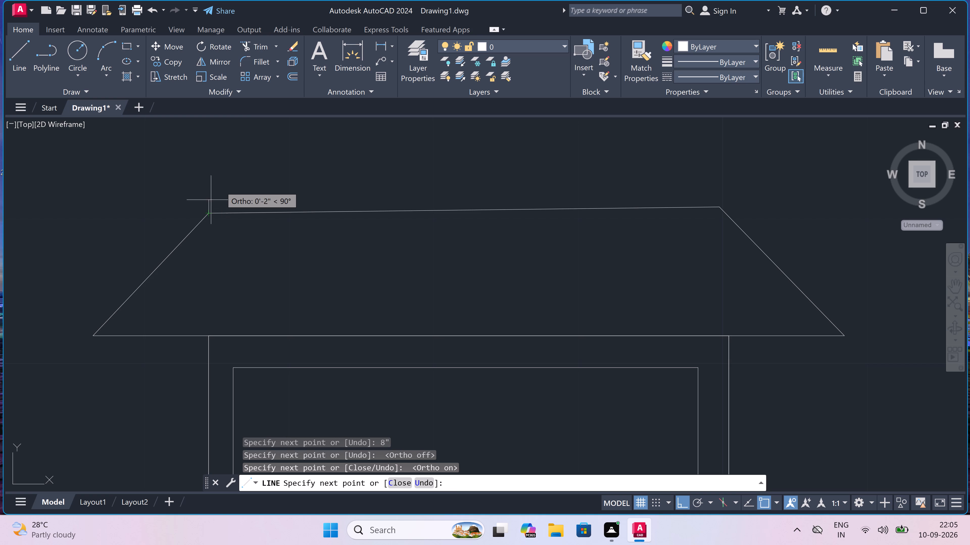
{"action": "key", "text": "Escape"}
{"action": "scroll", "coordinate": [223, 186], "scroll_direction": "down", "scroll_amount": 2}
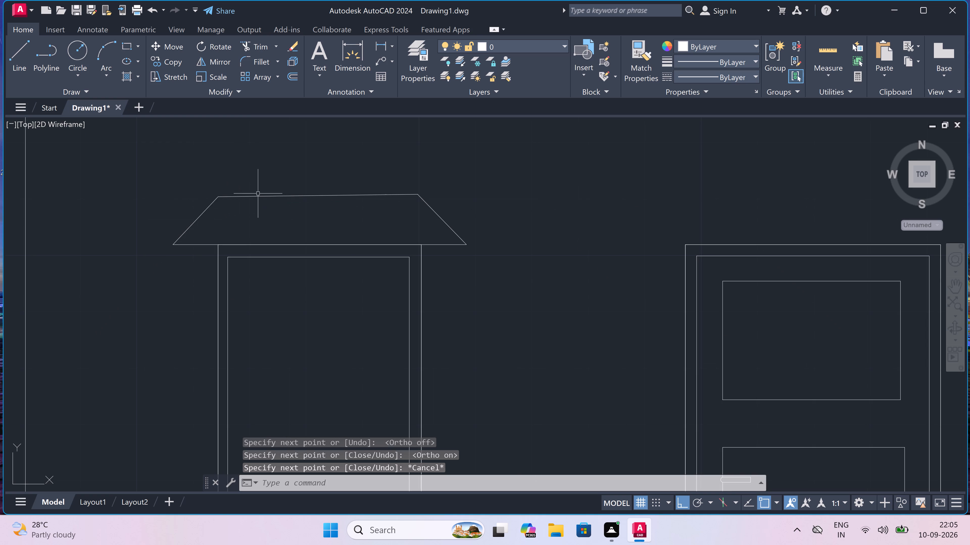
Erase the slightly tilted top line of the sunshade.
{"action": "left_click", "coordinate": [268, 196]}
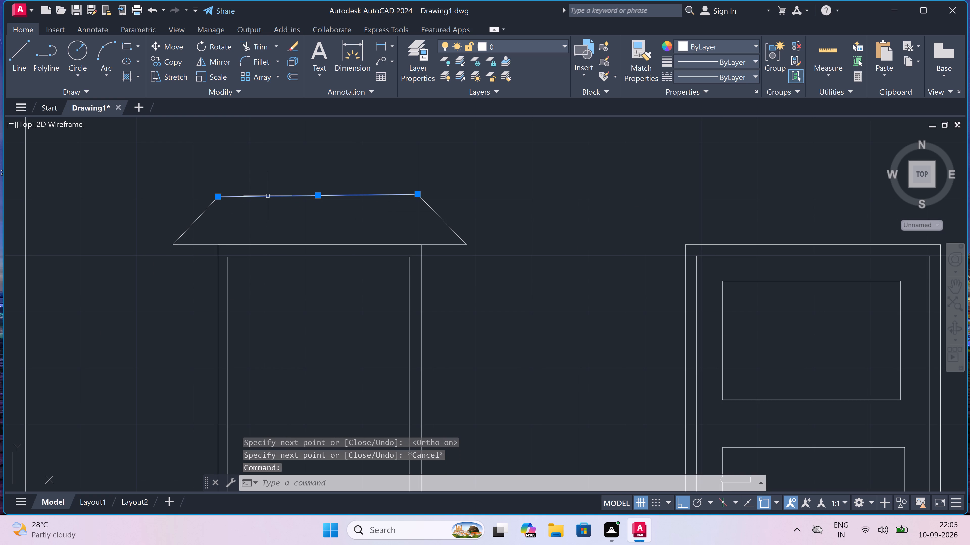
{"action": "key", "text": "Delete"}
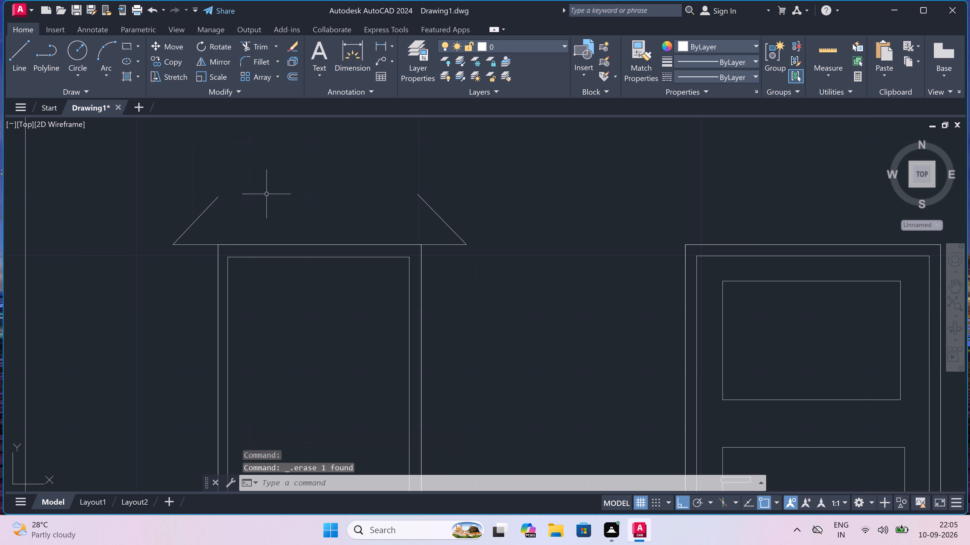
Draw a horizontal line about 3'-1" long from the left slope's upper end to just past the sunshade's right slope.
{"action": "key", "text": "l"}
{"action": "key", "text": "space"}
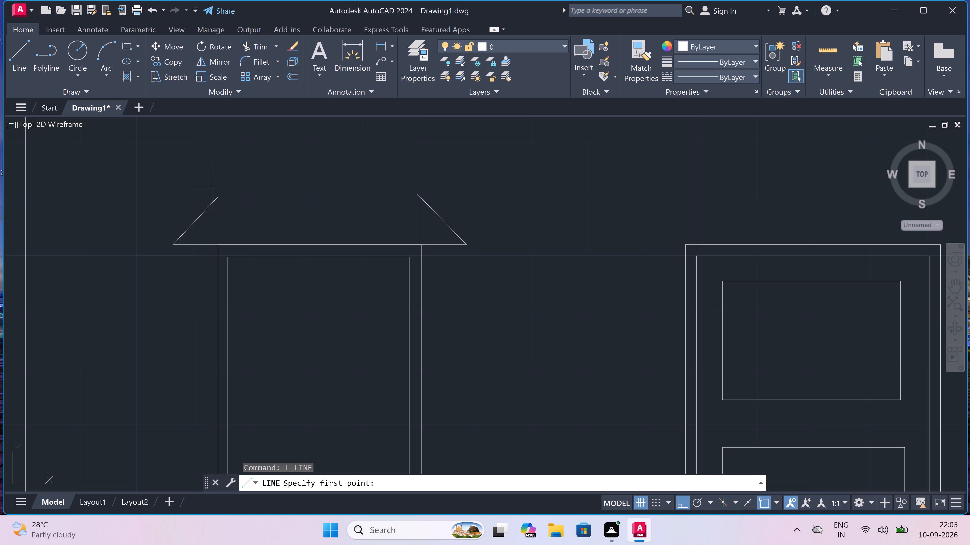
{"action": "left_click", "coordinate": [215, 194]}
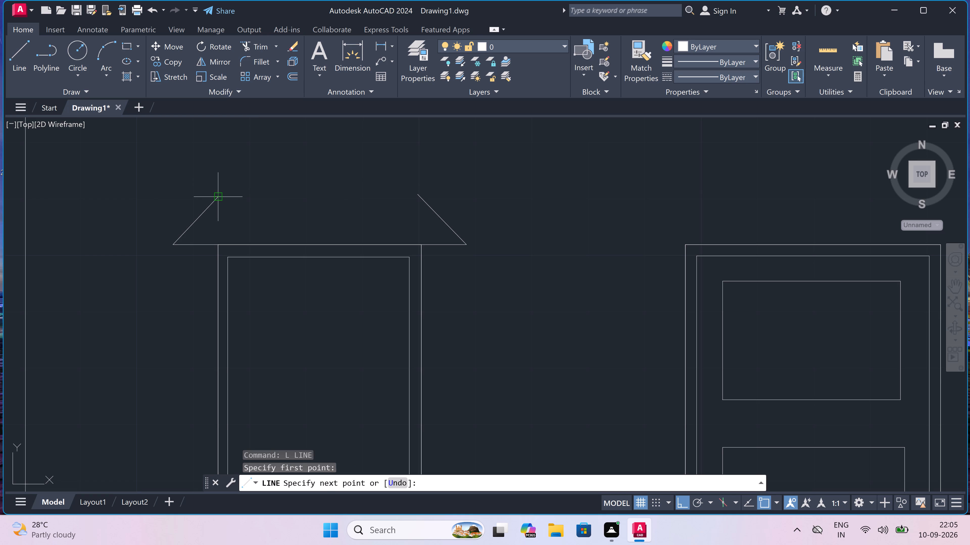
{"action": "scroll", "coordinate": [424, 193], "scroll_direction": "up", "scroll_amount": 5}
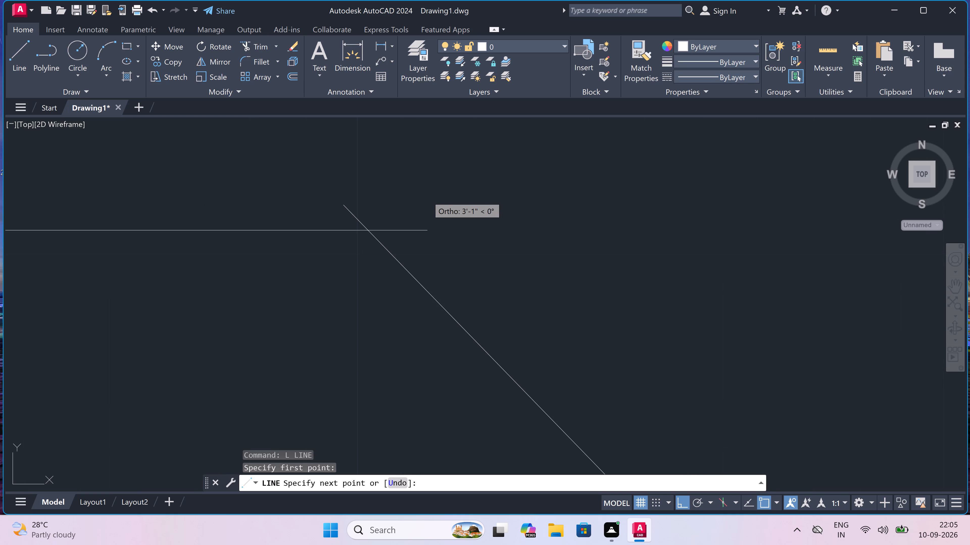
{"action": "left_click", "coordinate": [425, 228]}
{"action": "key", "text": "Escape"}
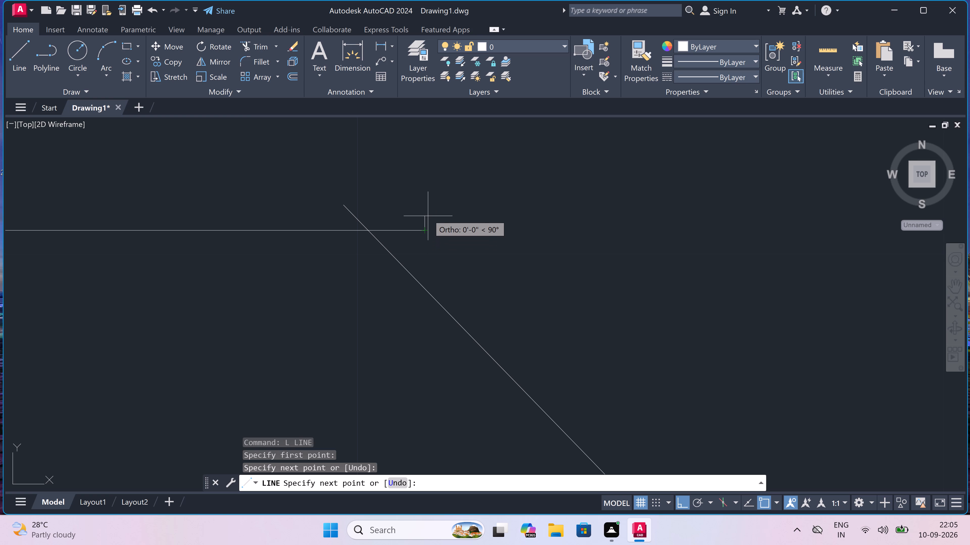
Trim the overhanging ends of the top line and right slope where they cross at the sunshade's upper right corner.
{"action": "key", "text": "t"}
{"action": "type", "text": "R"}
{"action": "key", "text": "space"}
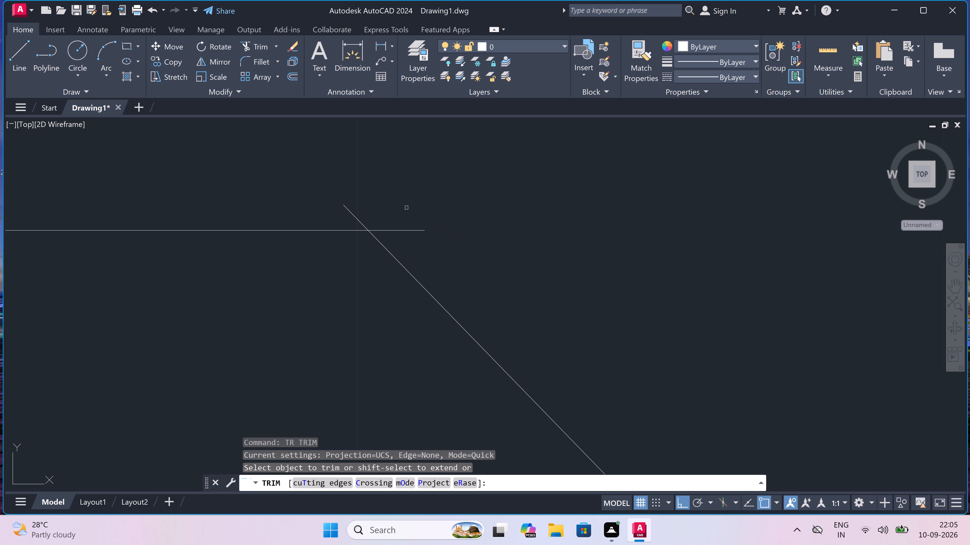
{"action": "left_click", "coordinate": [404, 207]}
{"action": "left_click", "coordinate": [418, 233]}
{"action": "left_click", "coordinate": [405, 210]}
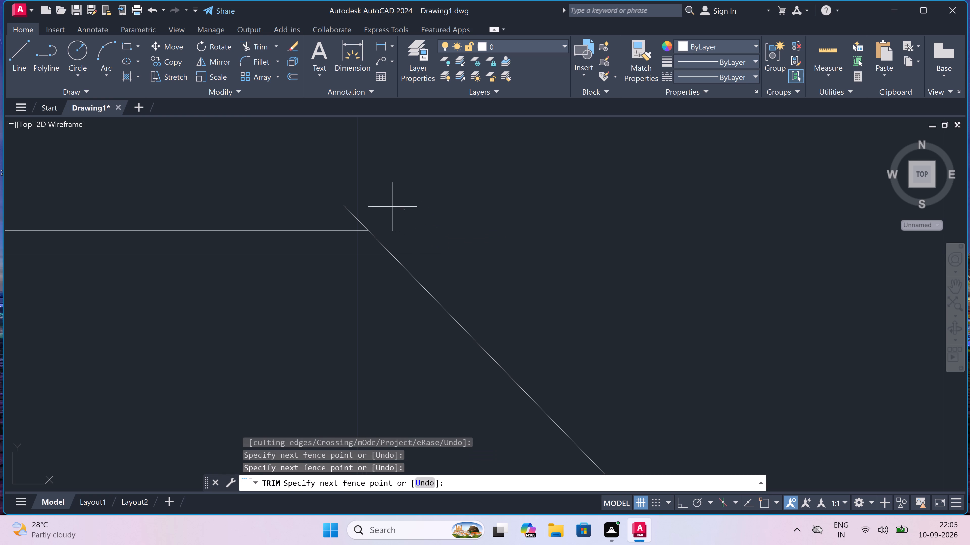
{"action": "left_click", "coordinate": [338, 214]}
{"action": "scroll", "coordinate": [337, 208], "scroll_direction": "down", "scroll_amount": 2}
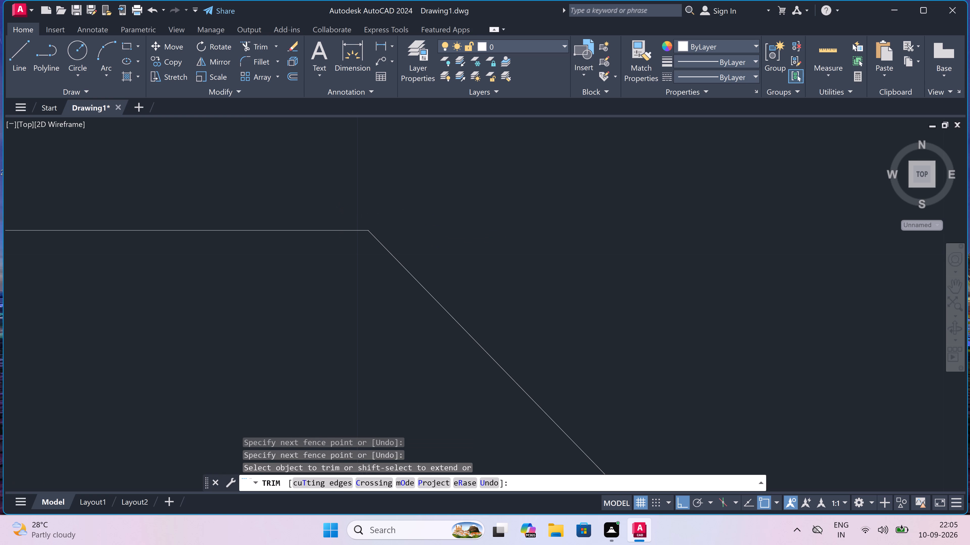
{"action": "key", "text": "Escape"}
Draw a 1" thick horizontal transom bar across the left window's inner frame, about a quarter of the way down.
{"action": "scroll", "coordinate": [338, 190], "scroll_direction": "down", "scroll_amount": 5}
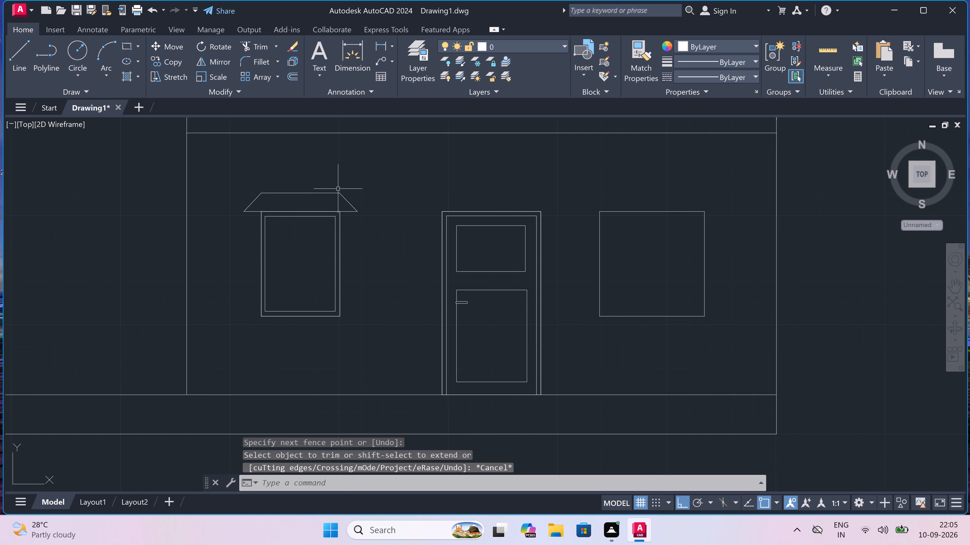
{"action": "scroll", "coordinate": [338, 189], "scroll_direction": "down", "scroll_amount": 1}
{"action": "scroll", "coordinate": [387, 187], "scroll_direction": "down", "scroll_amount": 2}
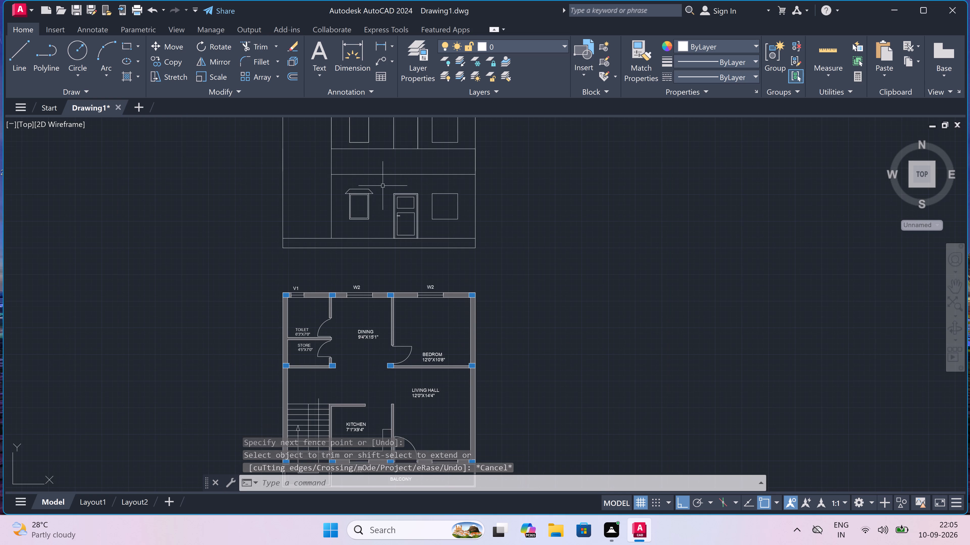
{"action": "scroll", "coordinate": [351, 192], "scroll_direction": "up", "scroll_amount": 5}
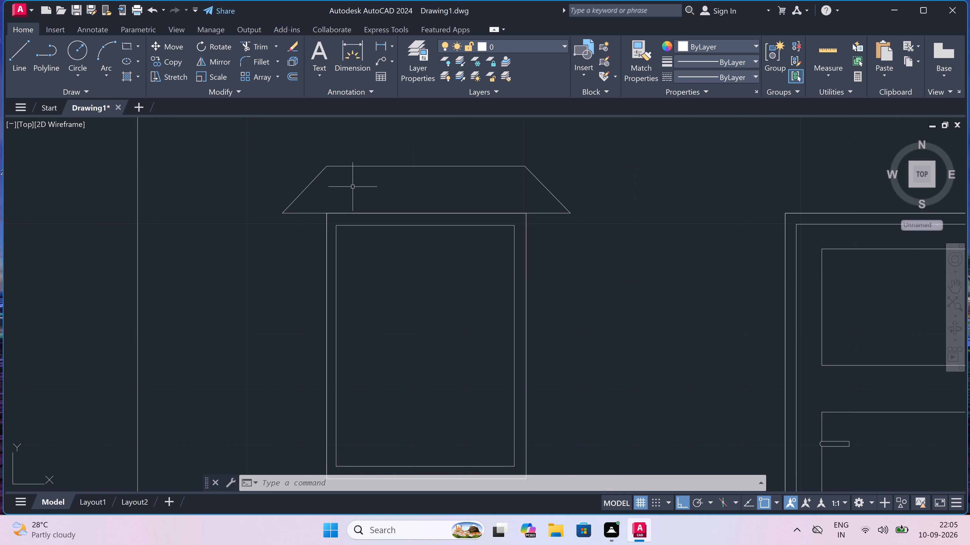
{"action": "scroll", "coordinate": [352, 185], "scroll_direction": "up", "scroll_amount": 1}
{"action": "scroll", "coordinate": [353, 179], "scroll_direction": "down", "scroll_amount": 3}
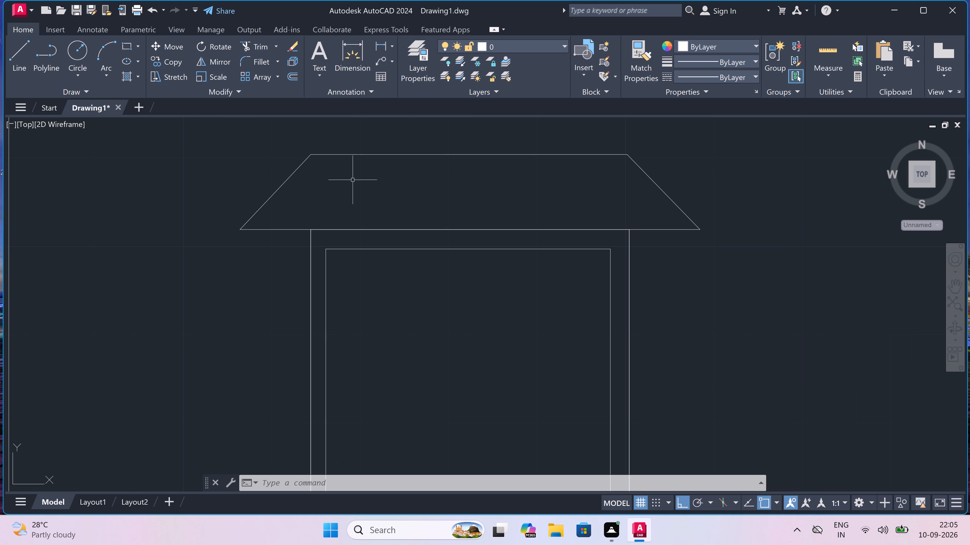
{"action": "scroll", "coordinate": [371, 206], "scroll_direction": "up", "scroll_amount": 2}
{"action": "key", "text": "l"}
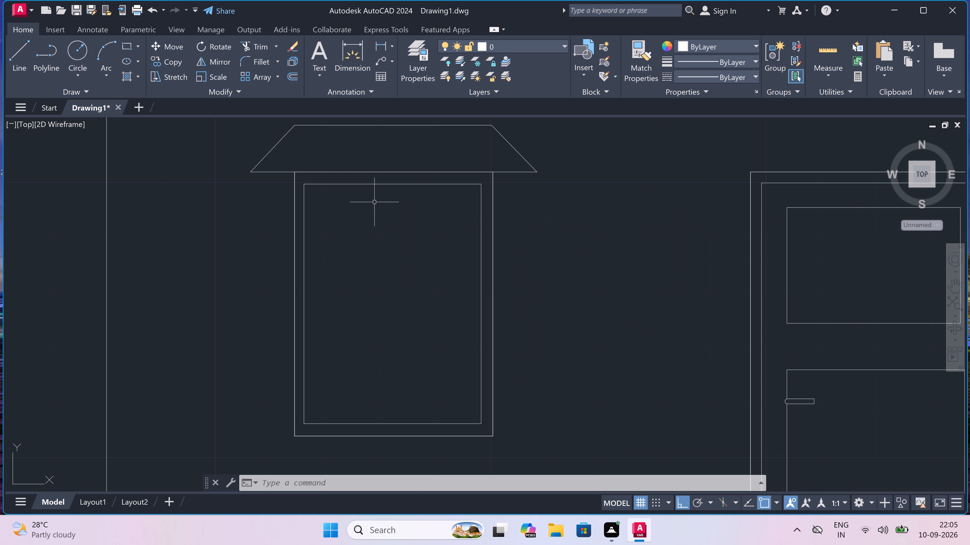
{"action": "key", "text": "space"}
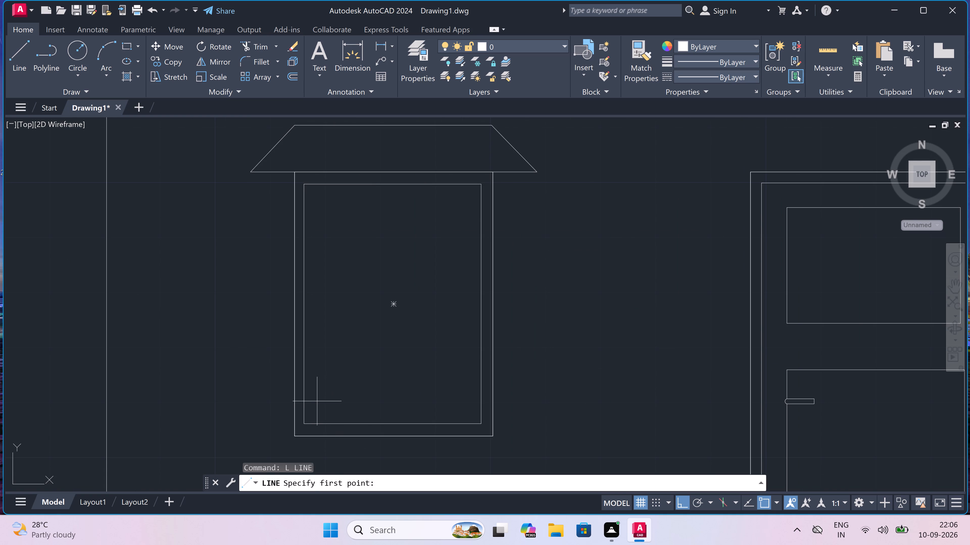
{"action": "scroll", "coordinate": [319, 398], "scroll_direction": "up", "scroll_amount": 1}
{"action": "scroll", "coordinate": [320, 299], "scroll_direction": "down", "scroll_amount": 2}
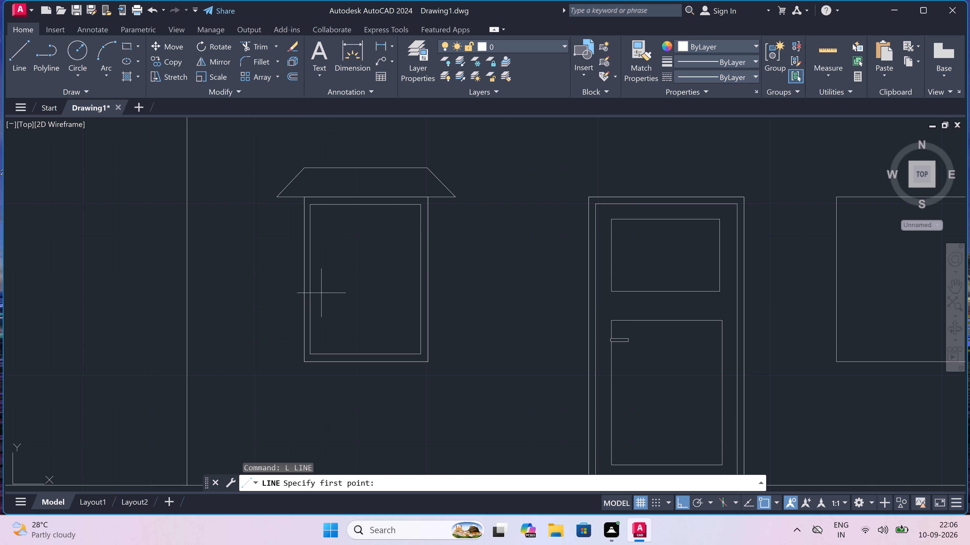
{"action": "left_click", "coordinate": [310, 244]}
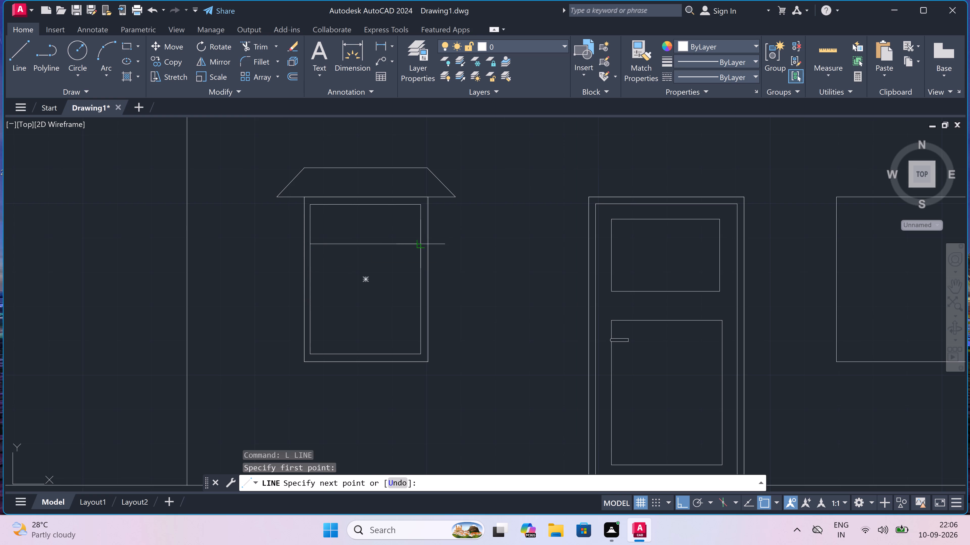
{"action": "left_click", "coordinate": [421, 246]}
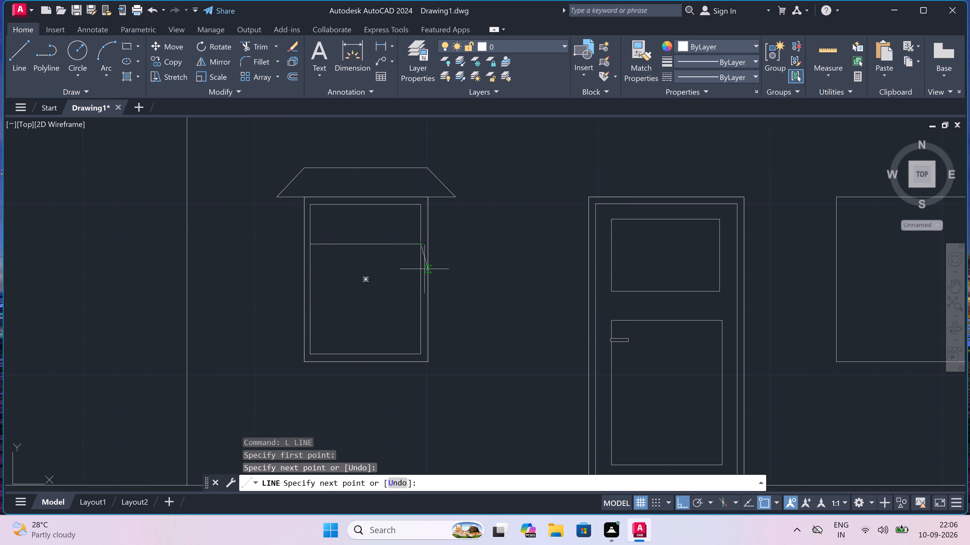
{"action": "key", "text": "1"}
{"action": "type", "text": "\""}
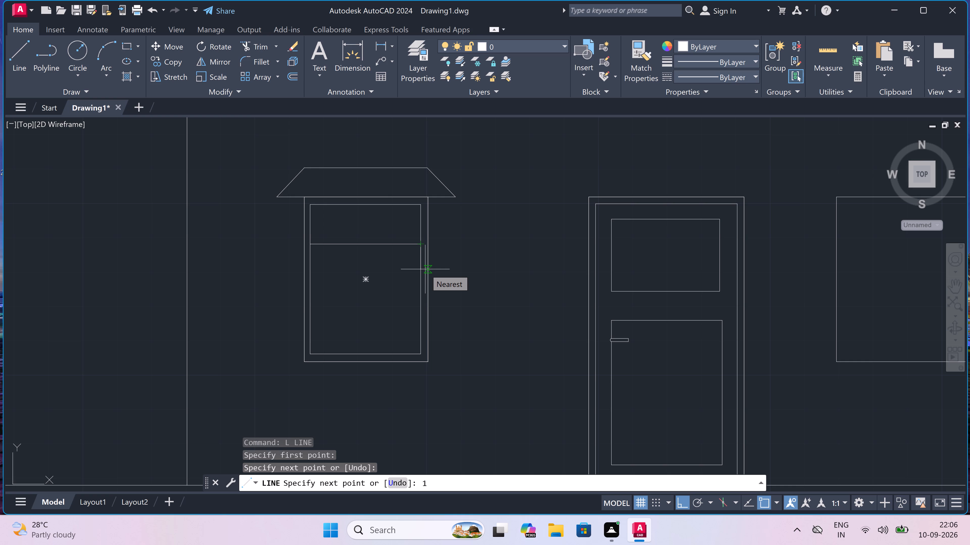
{"action": "key", "text": "space"}
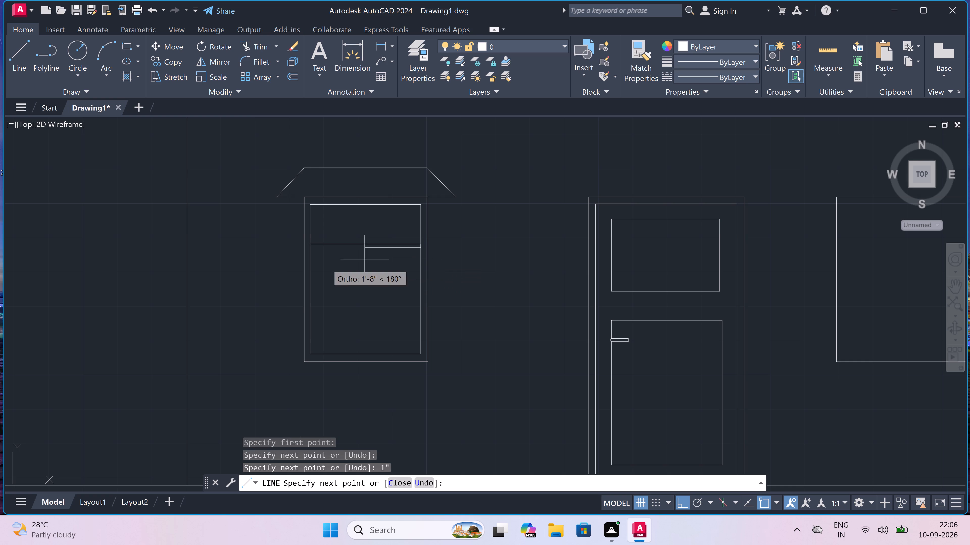
{"action": "scroll", "coordinate": [302, 258], "scroll_direction": "up", "scroll_amount": 3}
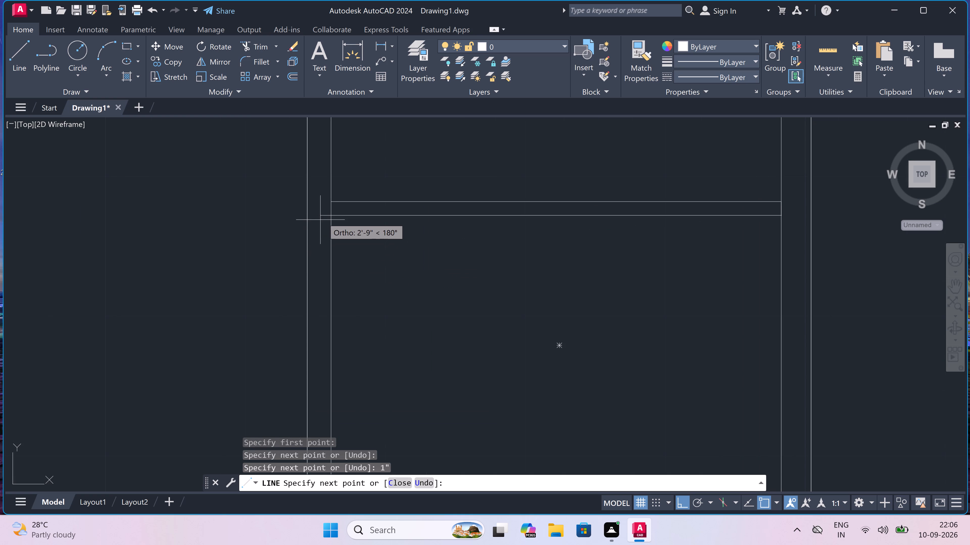
{"action": "left_click", "coordinate": [329, 214]}
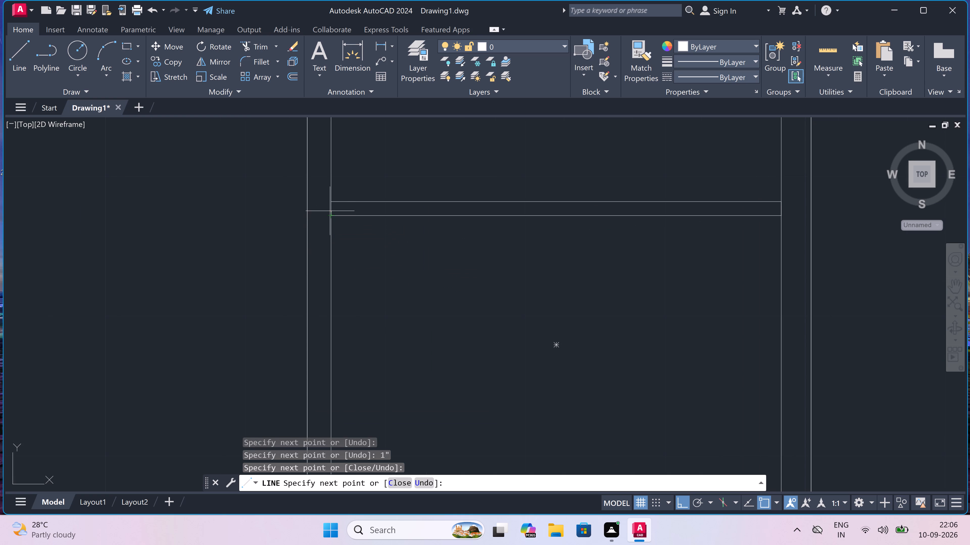
Draw a horizontal centre line through the transom bar, 0.5" from its edge, across the full width of the inner frame.
{"action": "scroll", "coordinate": [332, 205], "scroll_direction": "up", "scroll_amount": 3}
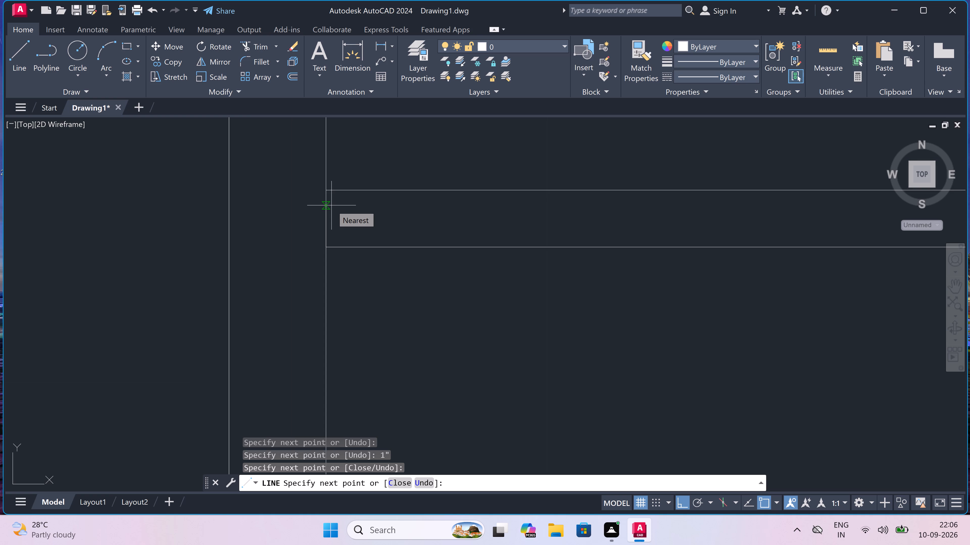
{"action": "key", "text": "0"}
{"action": "key", "text": "period"}
{"action": "key", "text": "5"}
{"action": "type", "text": "\""}
{"action": "key", "text": "space"}
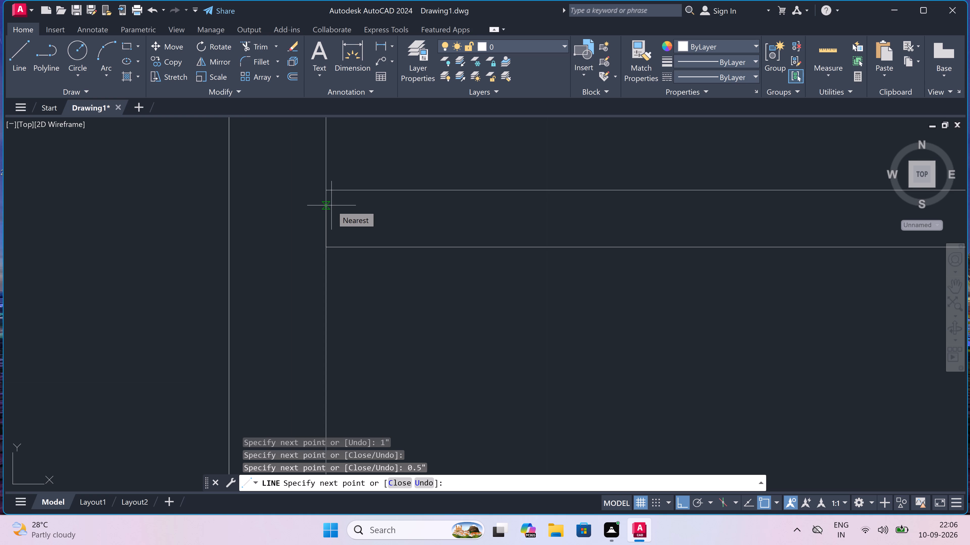
{"action": "scroll", "coordinate": [405, 232], "scroll_direction": "down", "scroll_amount": 5}
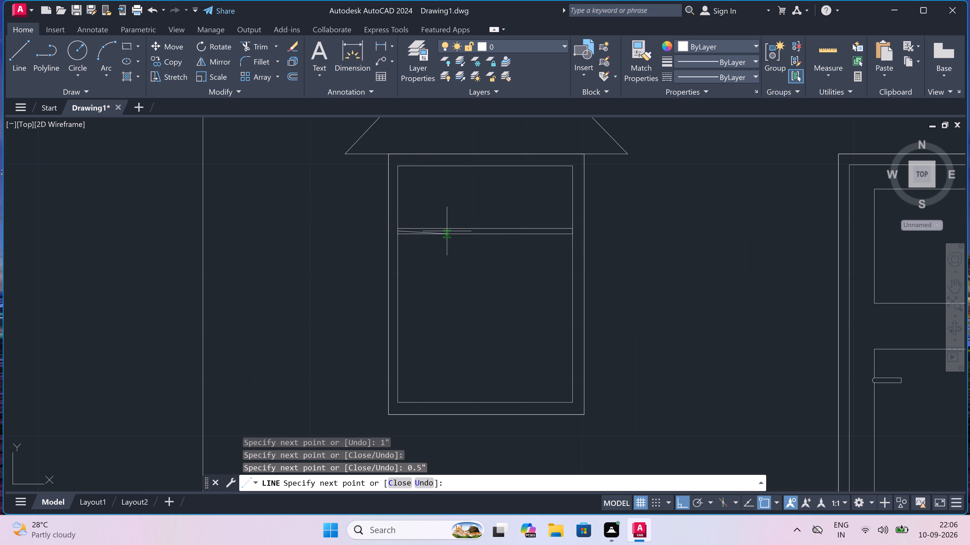
{"action": "scroll", "coordinate": [567, 219], "scroll_direction": "up", "scroll_amount": 3}
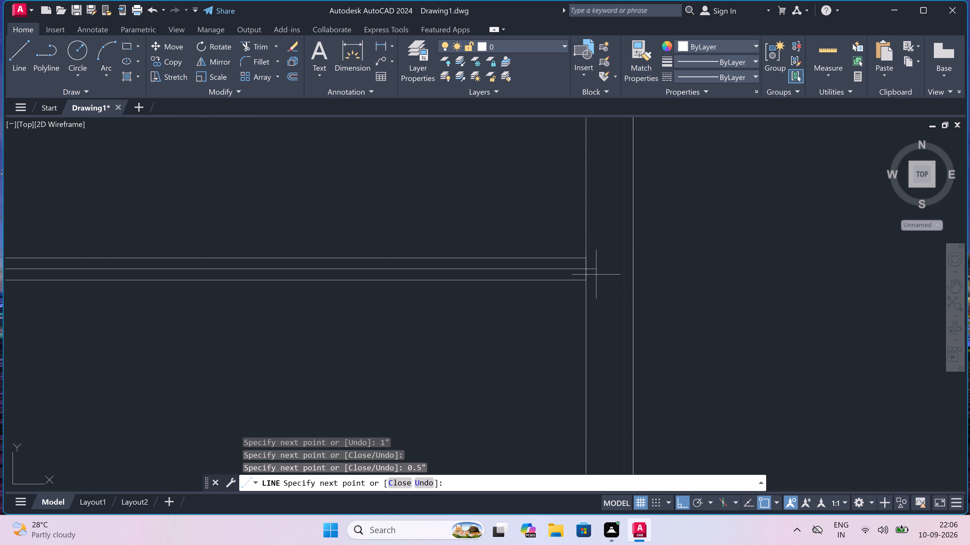
{"action": "left_click", "coordinate": [585, 270]}
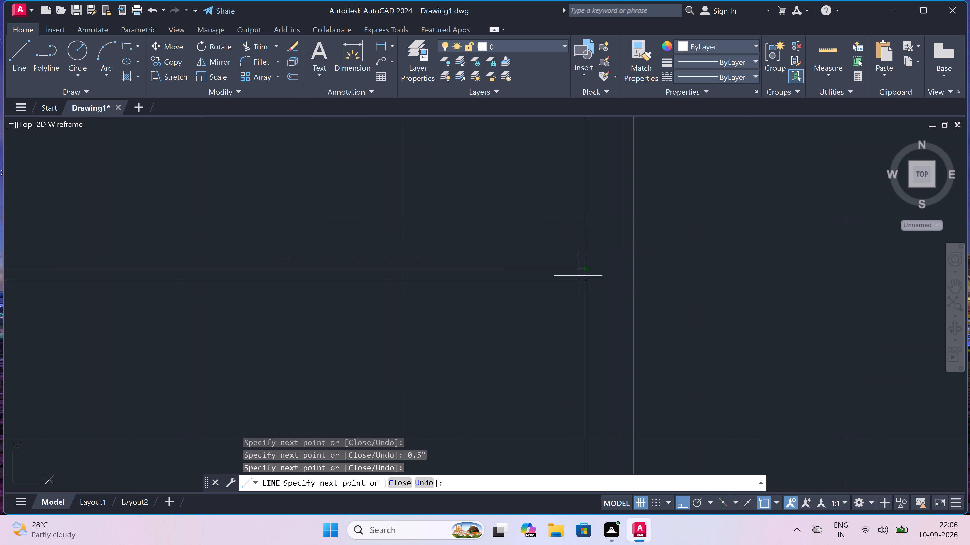
{"action": "key", "text": "Escape"}
Draw a vertical centre line from the inner frame's top midpoint to the transom bar, plus a parallel line 0.5" to its right.
{"action": "scroll", "coordinate": [455, 304], "scroll_direction": "down", "scroll_amount": 4}
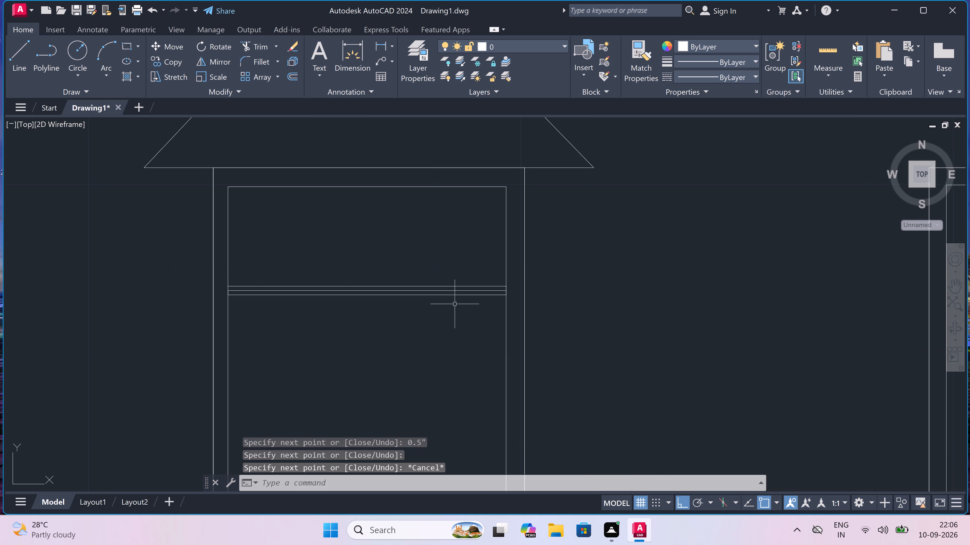
{"action": "key", "text": "l"}
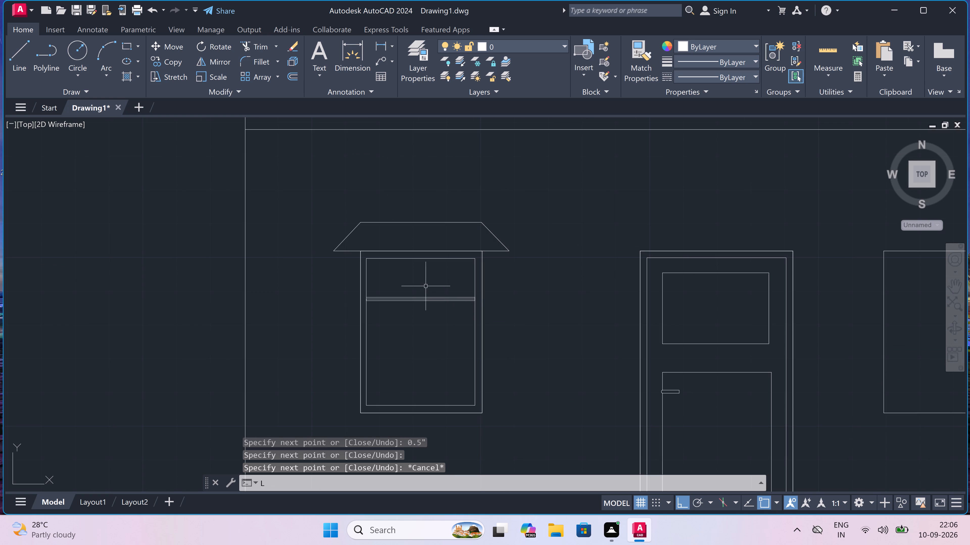
{"action": "key", "text": "space"}
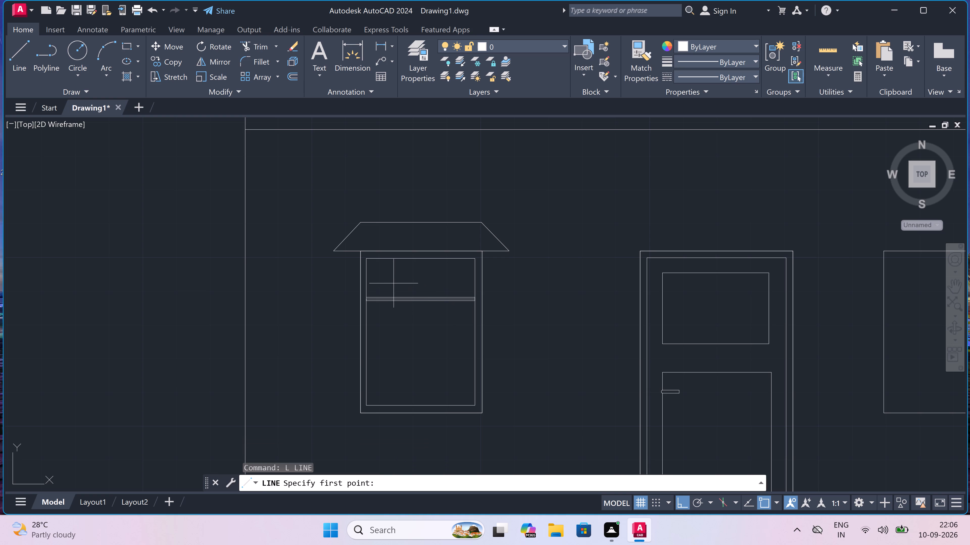
{"action": "scroll", "coordinate": [408, 277], "scroll_direction": "up", "scroll_amount": 3}
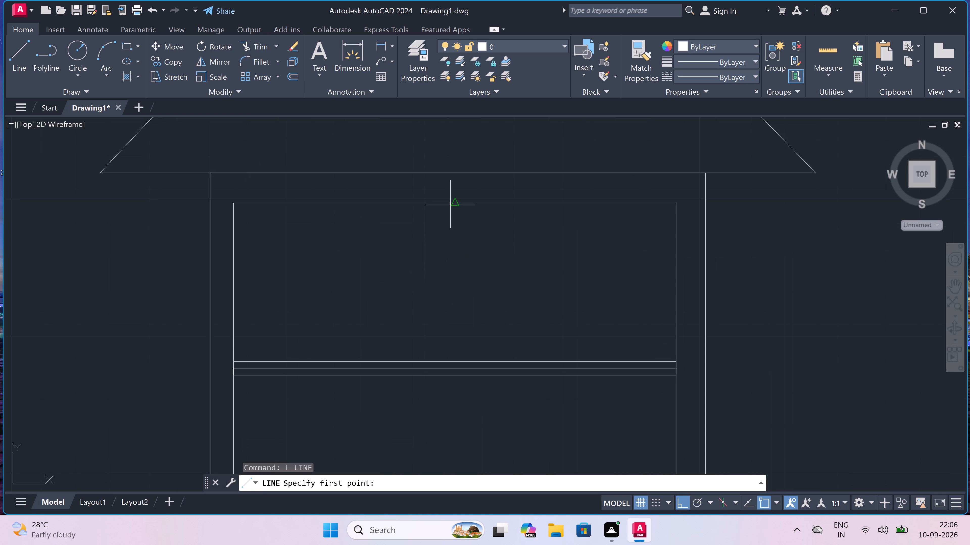
{"action": "left_click", "coordinate": [454, 201]}
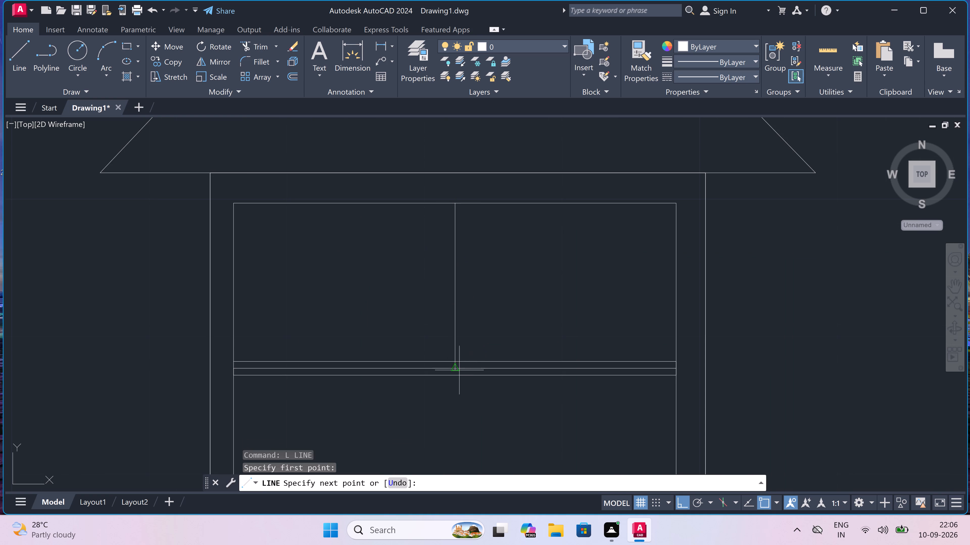
{"action": "scroll", "coordinate": [457, 356], "scroll_direction": "up", "scroll_amount": 3}
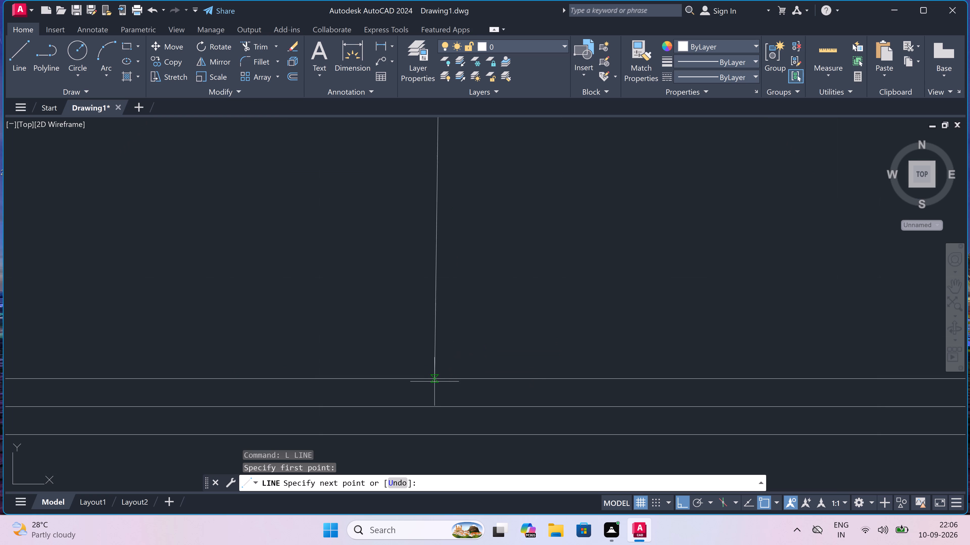
{"action": "scroll", "coordinate": [437, 379], "scroll_direction": "up", "scroll_amount": 2}
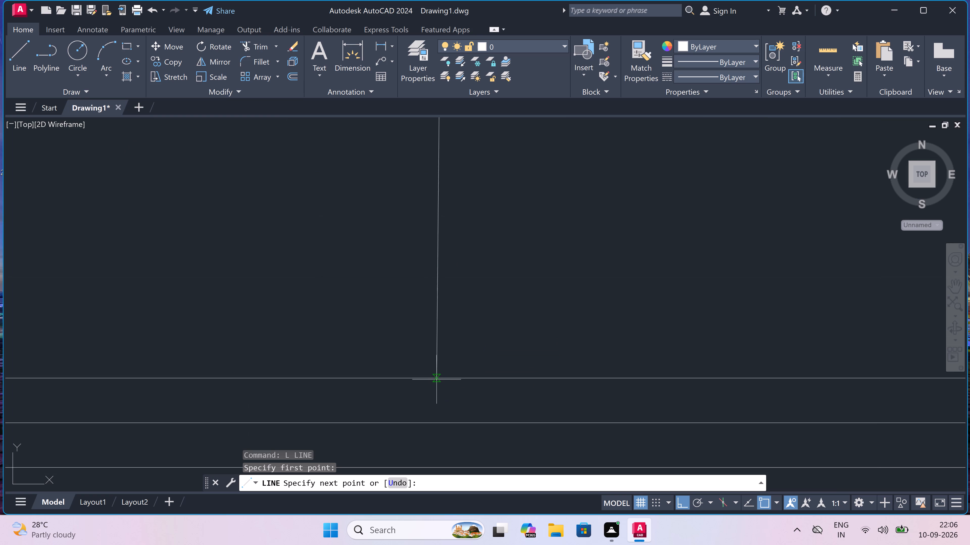
{"action": "left_click_drag", "start_coordinate": [453, 378], "coordinate": [469, 377]}
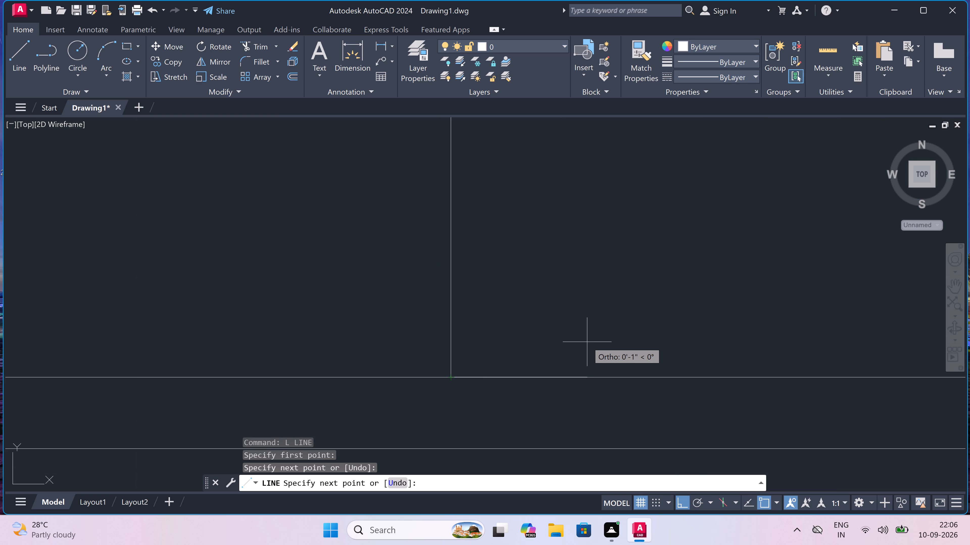
{"action": "type", "text": "0."}
{"action": "type", "text": "5\""}
{"action": "key", "text": "space"}
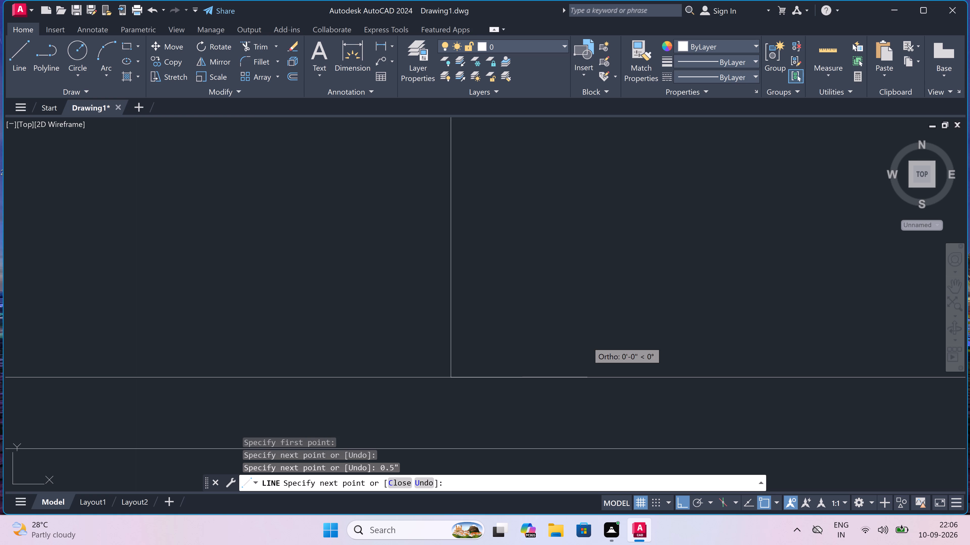
{"action": "scroll", "coordinate": [579, 320], "scroll_direction": "down", "scroll_amount": 9}
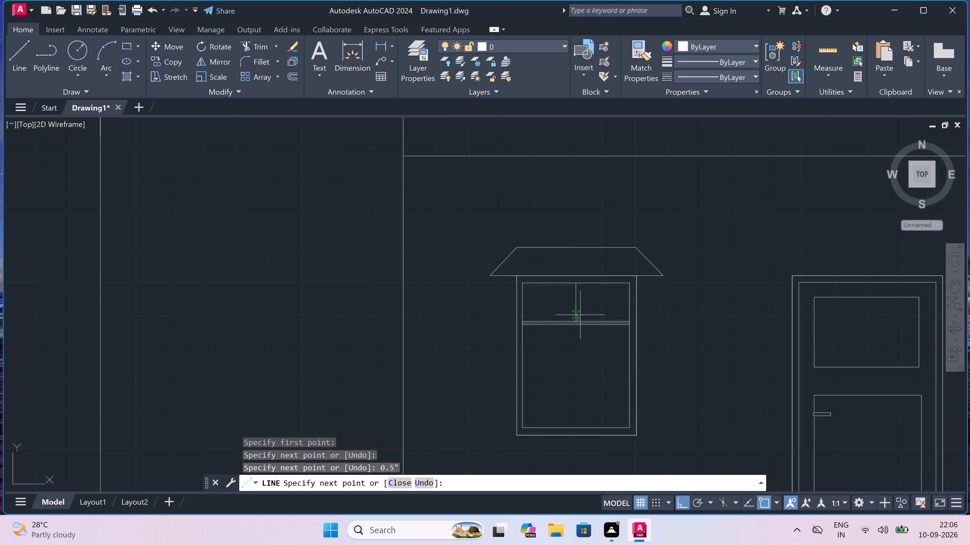
{"action": "scroll", "coordinate": [579, 298], "scroll_direction": "up", "scroll_amount": 4}
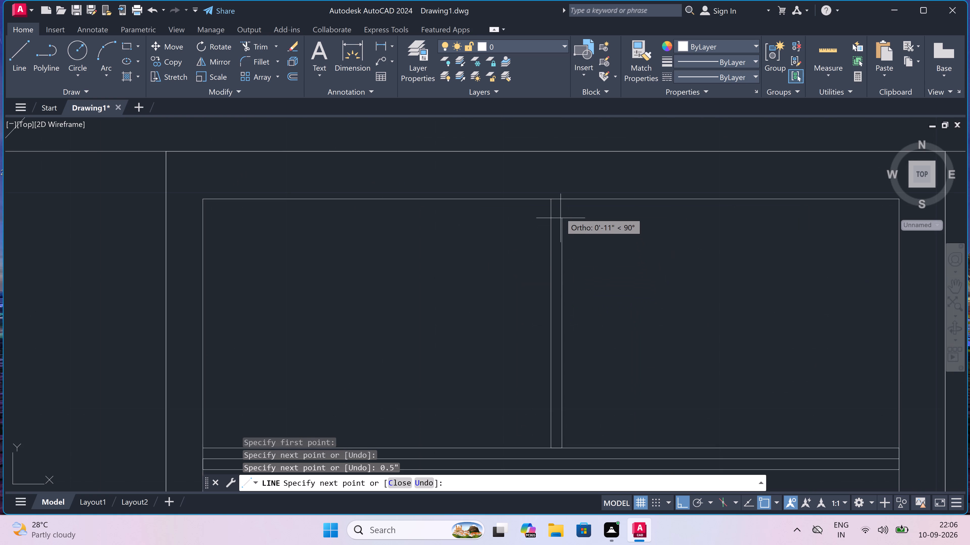
{"action": "scroll", "coordinate": [560, 210], "scroll_direction": "up", "scroll_amount": 2}
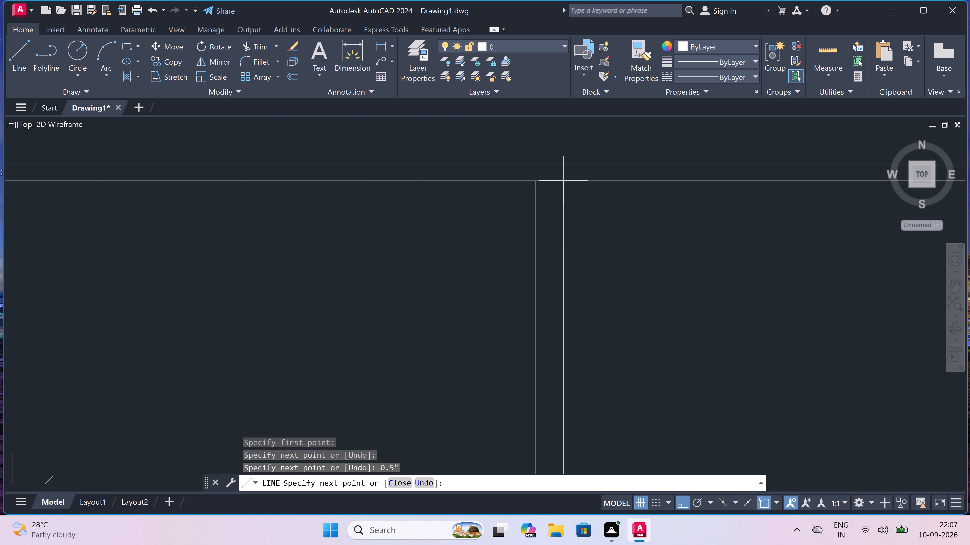
{"action": "left_click", "coordinate": [562, 180]}
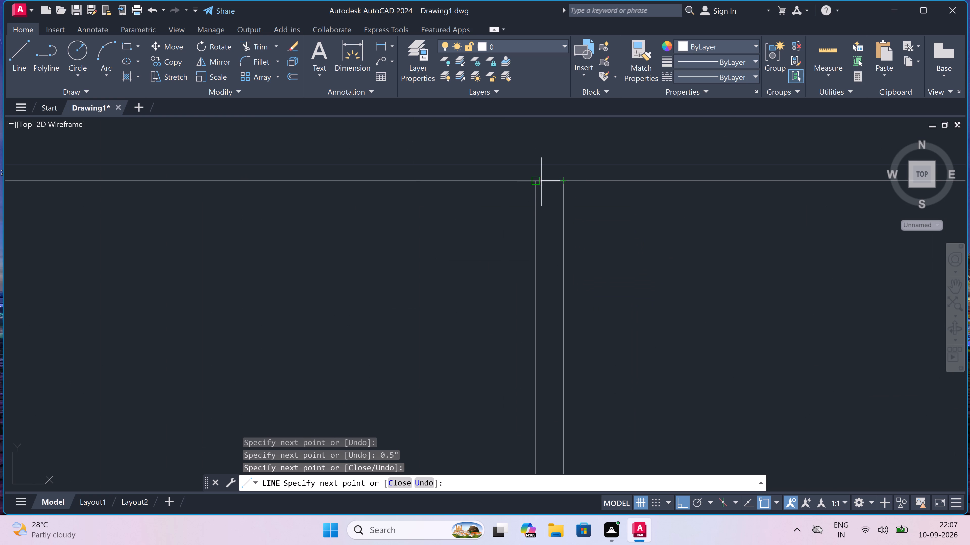
Draw the mullion's left edge 0.5" left of its centre line, from the inner frame's top down to the transom bar.
{"action": "left_click", "coordinate": [536, 182]}
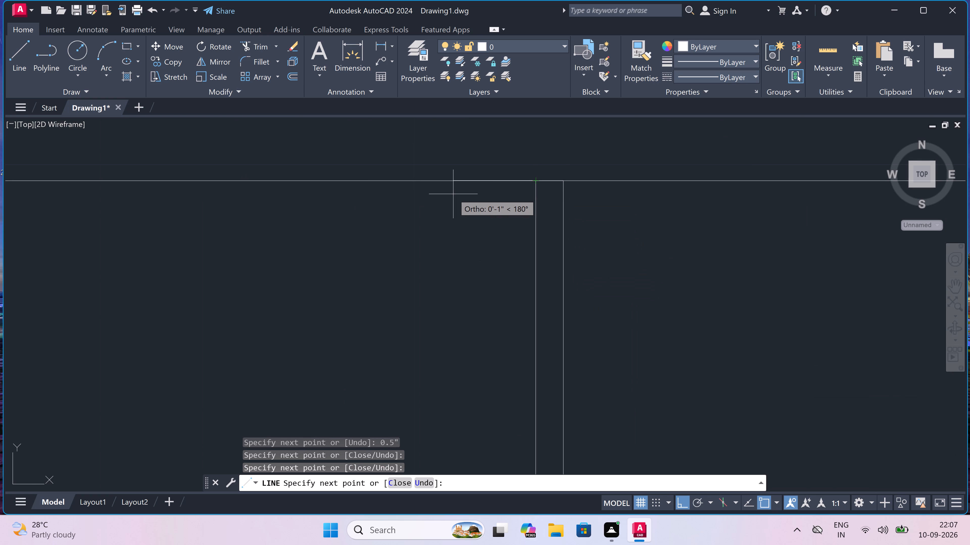
{"action": "type", "text": "0.5"}
{"action": "type", "text": "\""}
{"action": "key", "text": "space"}
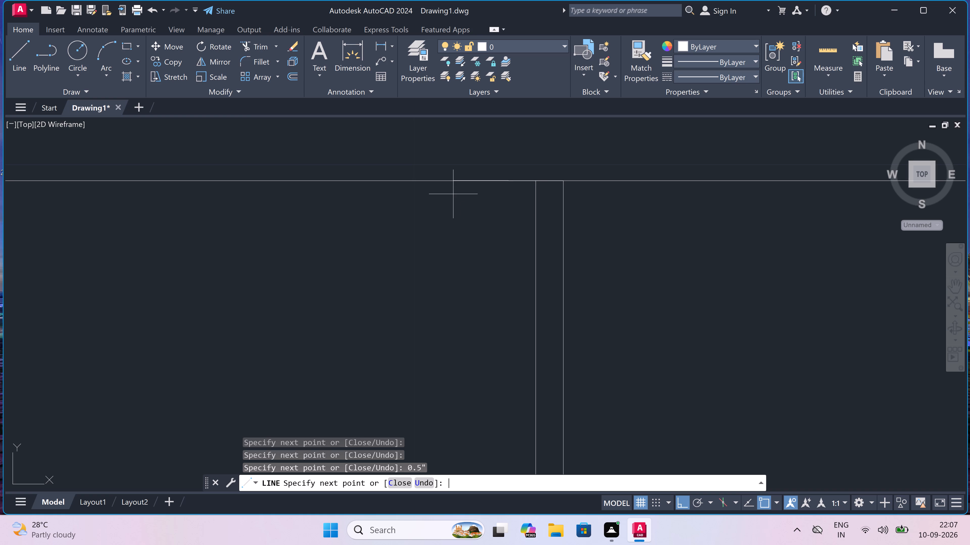
{"action": "scroll", "coordinate": [457, 171], "scroll_direction": "down", "scroll_amount": 5}
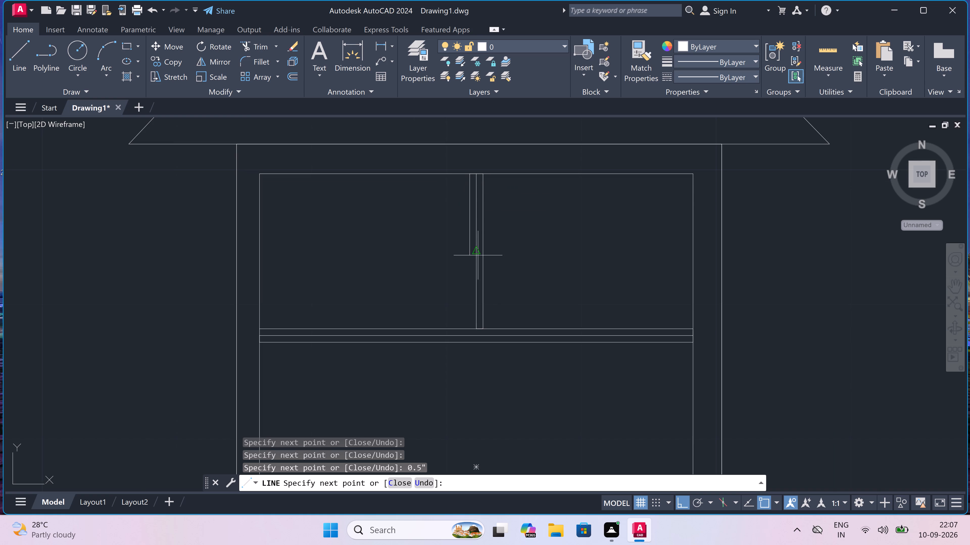
{"action": "scroll", "coordinate": [476, 327], "scroll_direction": "up", "scroll_amount": 4}
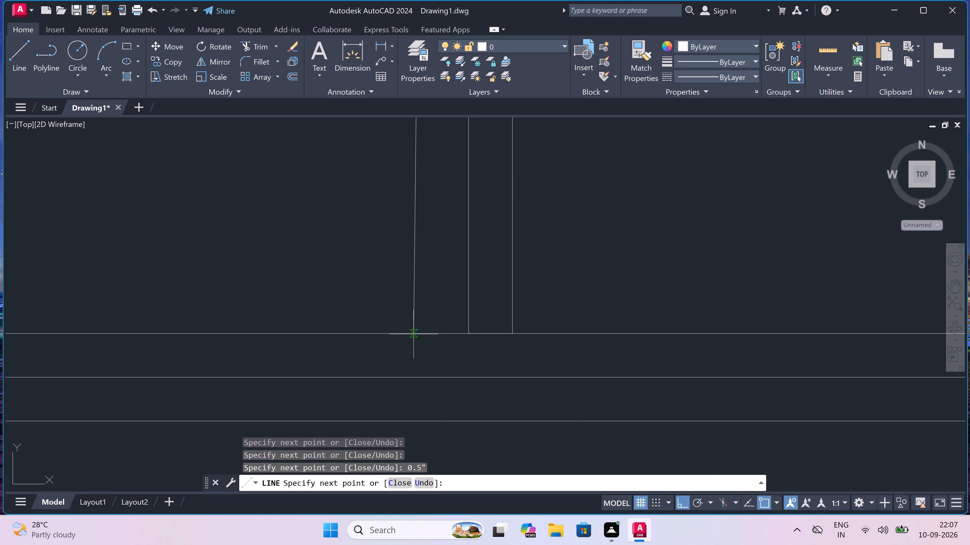
{"action": "left_click", "coordinate": [428, 334]}
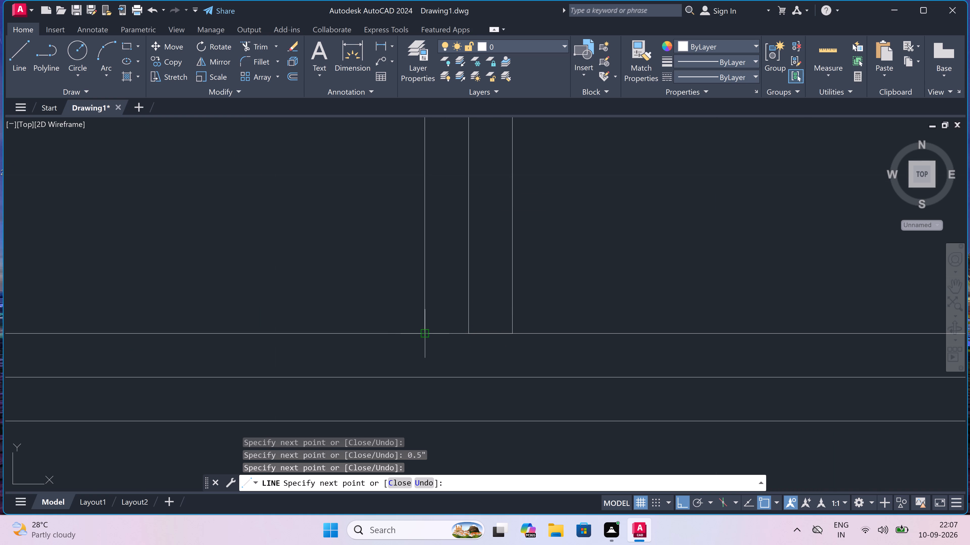
{"action": "key", "text": "Escape"}
Draw a vertical centre line from the left window's transom bar to the inner frame's bottom, left of middle, plus a parallel line 0.5" to its right.
{"action": "scroll", "coordinate": [356, 270], "scroll_direction": "down", "scroll_amount": 7}
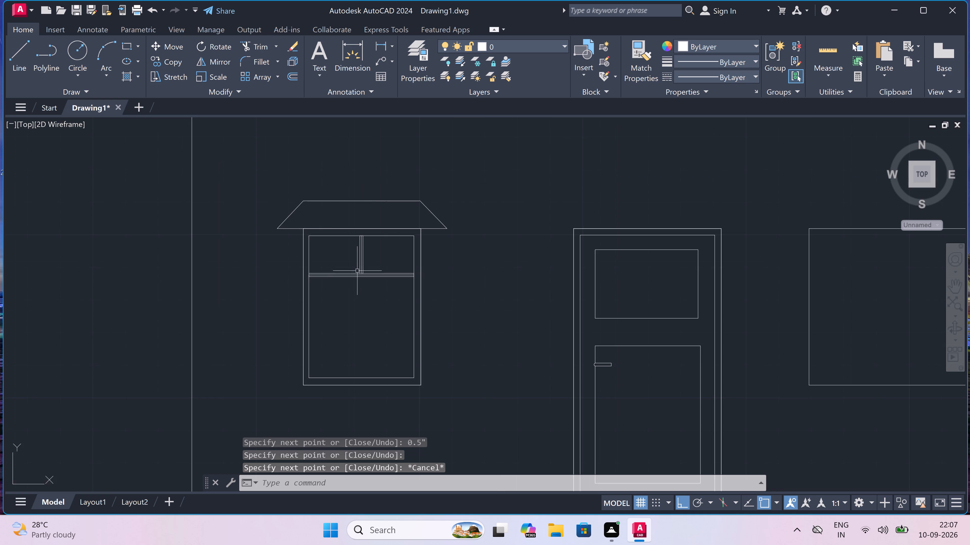
{"action": "scroll", "coordinate": [357, 272], "scroll_direction": "down", "scroll_amount": 1}
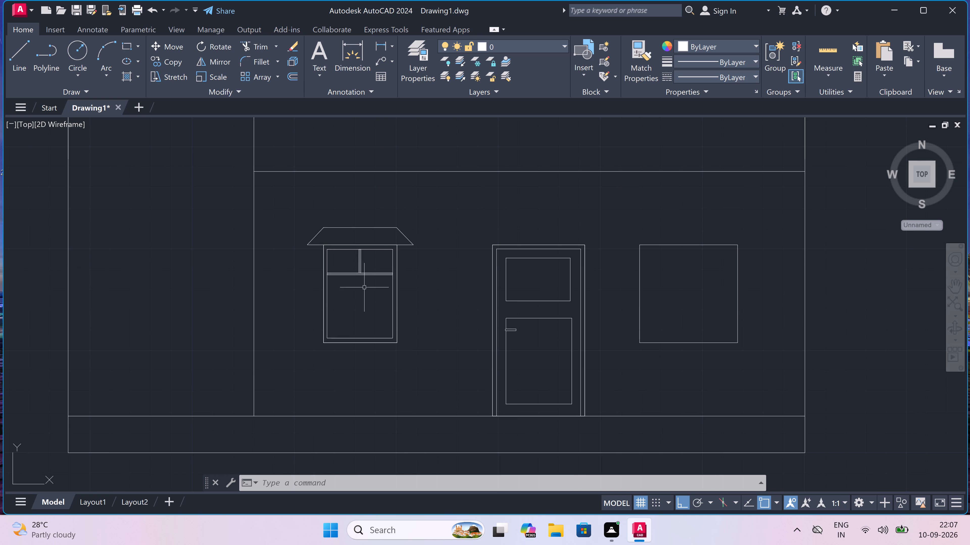
{"action": "scroll", "coordinate": [329, 301], "scroll_direction": "up", "scroll_amount": 2}
{"action": "scroll", "coordinate": [343, 279], "scroll_direction": "up", "scroll_amount": 1}
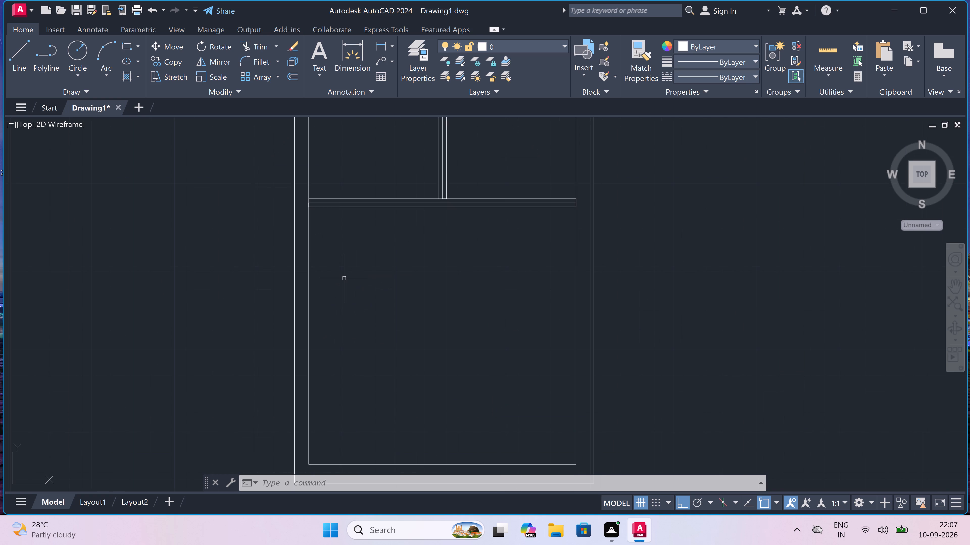
{"action": "type", "text": "L"}
{"action": "key", "text": "space"}
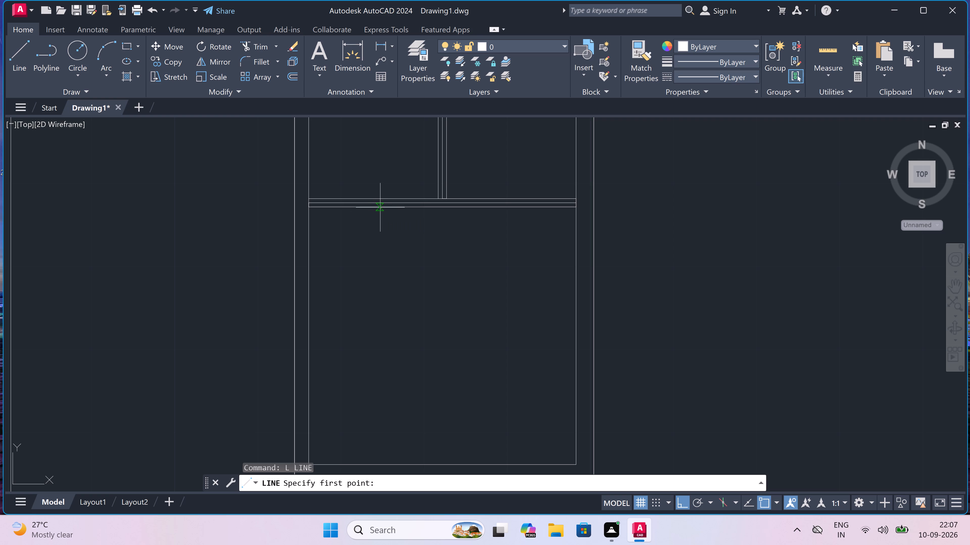
{"action": "left_click_drag", "start_coordinate": [382, 207], "coordinate": [382, 220]}
{"action": "scroll", "coordinate": [394, 424], "scroll_direction": "down", "scroll_amount": 3}
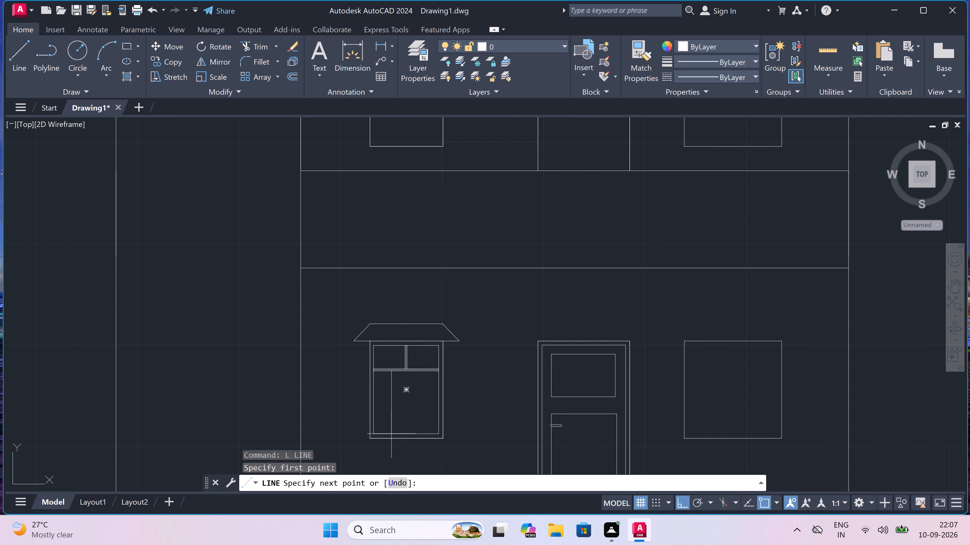
{"action": "scroll", "coordinate": [391, 438], "scroll_direction": "up", "scroll_amount": 2}
{"action": "left_click", "coordinate": [393, 427]}
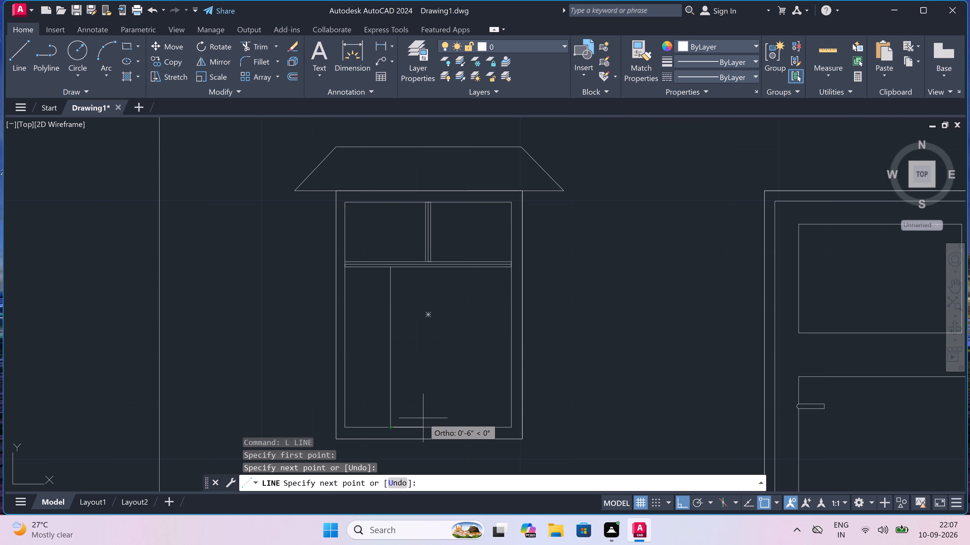
{"action": "type", "text": "0.5"}
{"action": "type", "text": "\""}
{"action": "key", "text": "space"}
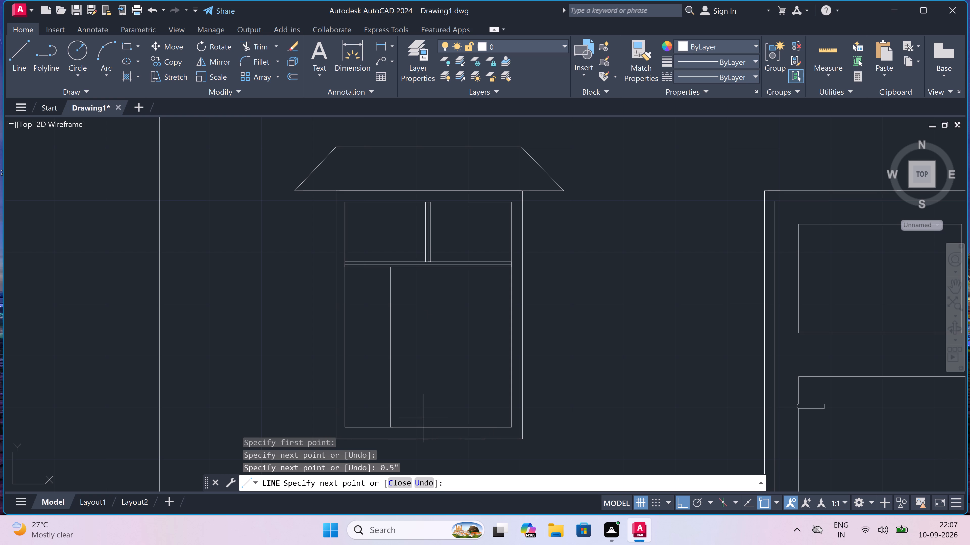
{"action": "scroll", "coordinate": [390, 273], "scroll_direction": "up", "scroll_amount": 3}
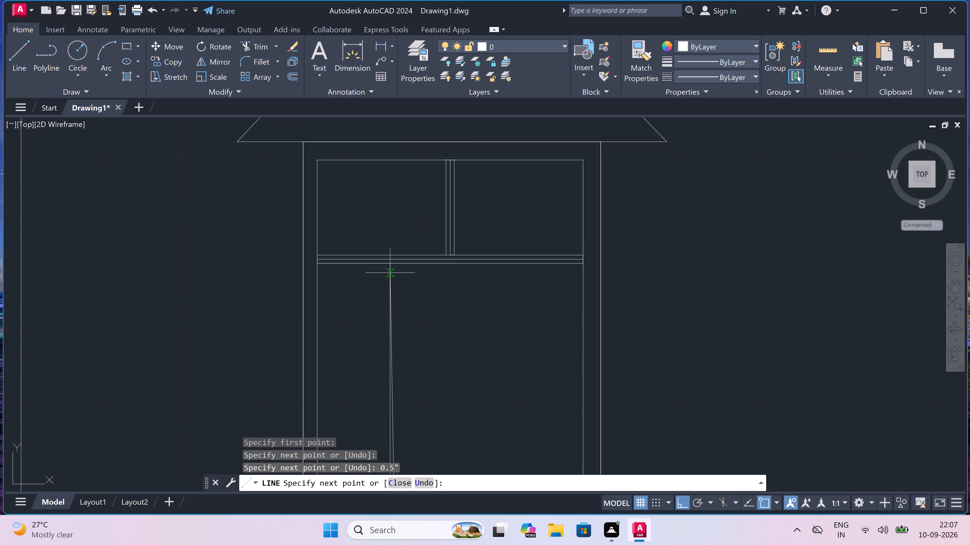
{"action": "left_click", "coordinate": [397, 245]}
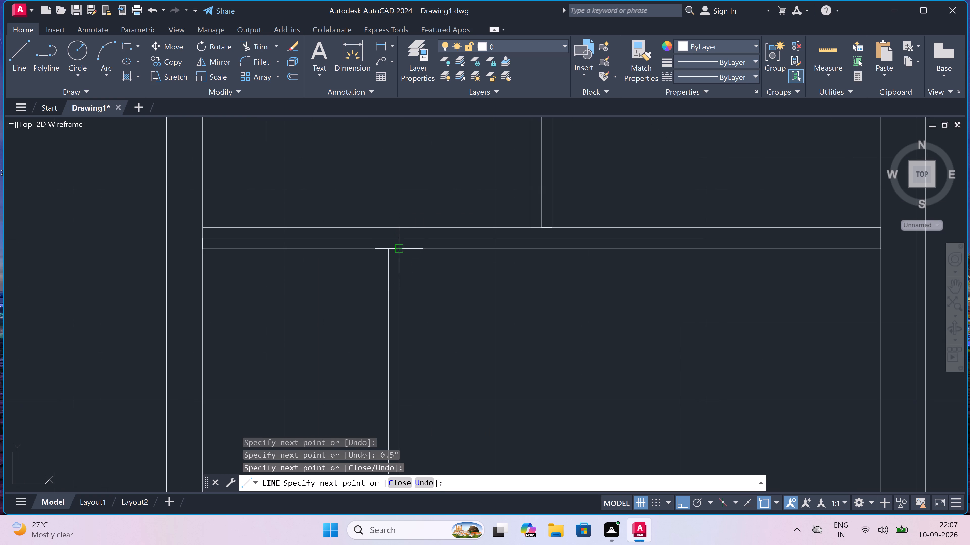
Draw the lower bar's left edge 0.5" left of its centre line, from the transom bar down to the inner frame's bottom.
{"action": "left_click", "coordinate": [387, 246]}
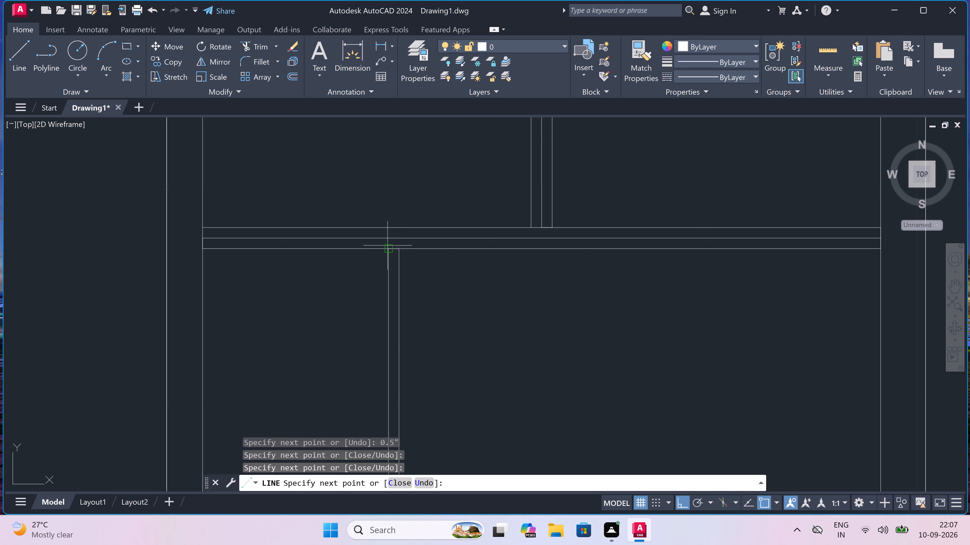
{"action": "type", "text": "0."}
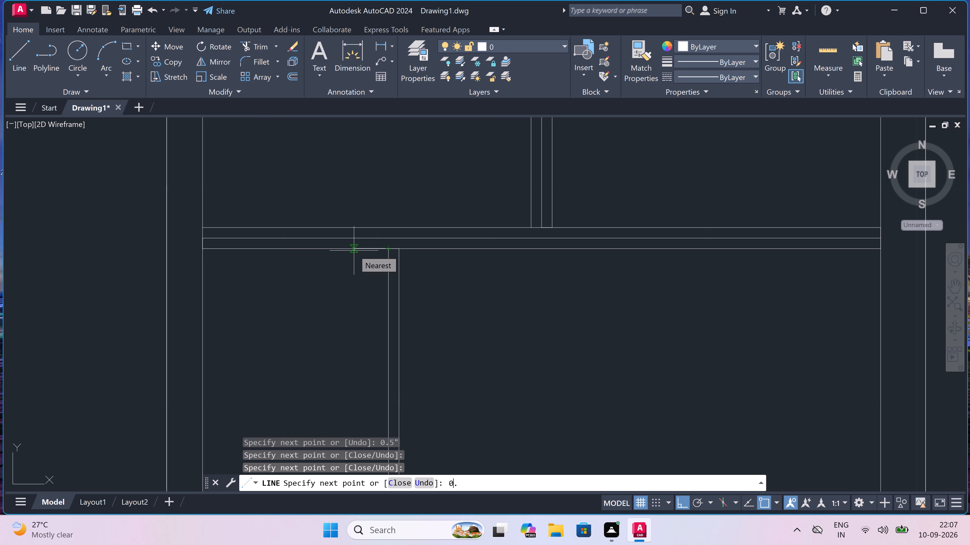
{"action": "key", "text": "5"}
{"action": "type", "text": "\""}
{"action": "key", "text": "space"}
{"action": "scroll", "coordinate": [360, 248], "scroll_direction": "down", "scroll_amount": 4}
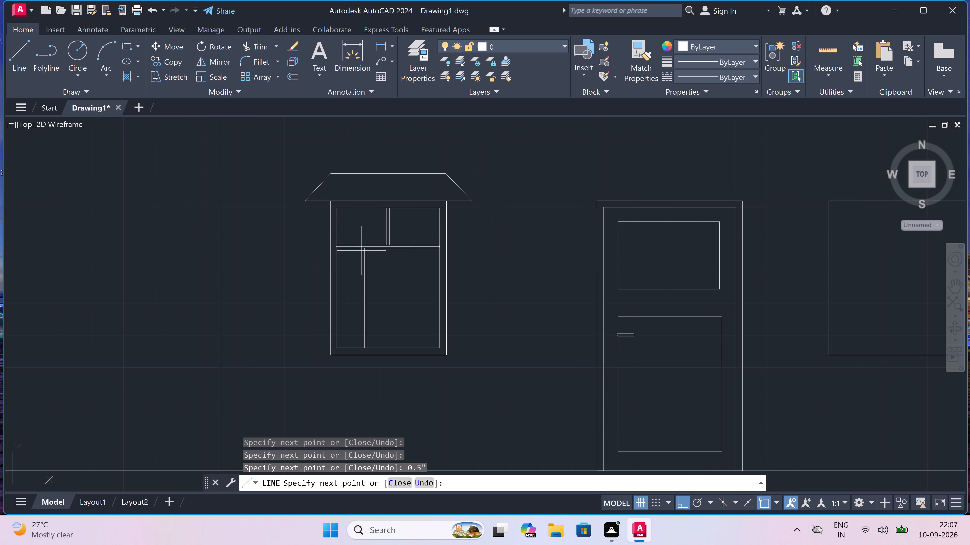
{"action": "scroll", "coordinate": [365, 358], "scroll_direction": "up", "scroll_amount": 3}
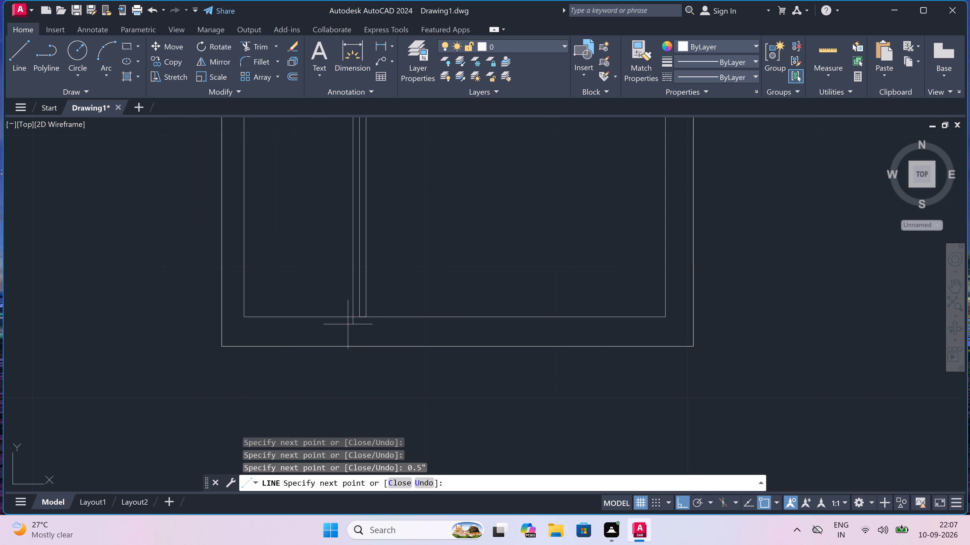
{"action": "left_click", "coordinate": [354, 315]}
{"action": "key", "text": "Escape"}
Copy the three-line lower bar horizontally along the transom's underside to a roughly mirrored position near the inner frame's right side.
{"action": "scroll", "coordinate": [354, 317], "scroll_direction": "down", "scroll_amount": 4}
{"action": "scroll", "coordinate": [356, 252], "scroll_direction": "up", "scroll_amount": 2}
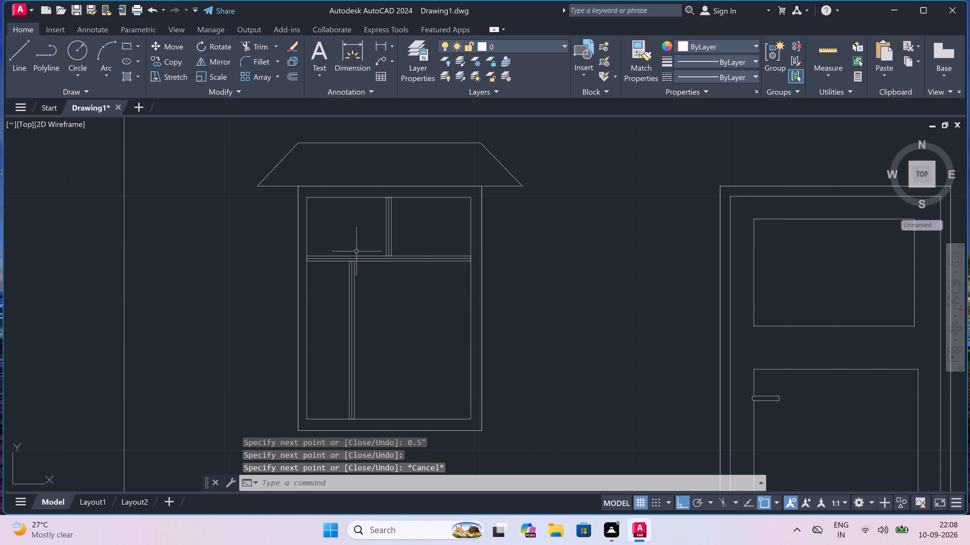
{"action": "scroll", "coordinate": [355, 269], "scroll_direction": "up", "scroll_amount": 2}
{"action": "left_click_drag", "start_coordinate": [368, 268], "coordinate": [361, 276]}
{"action": "left_click", "coordinate": [304, 312]}
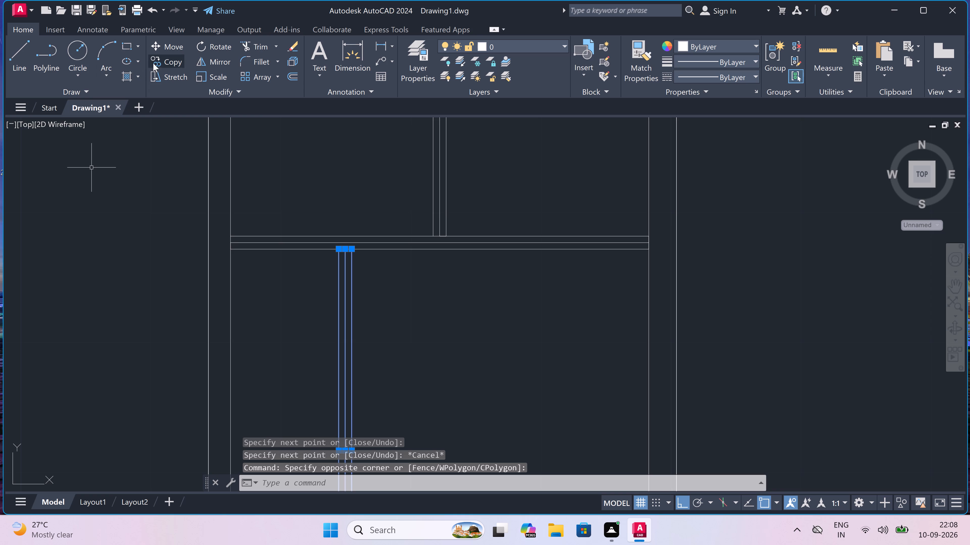
{"action": "left_click", "coordinate": [167, 59]}
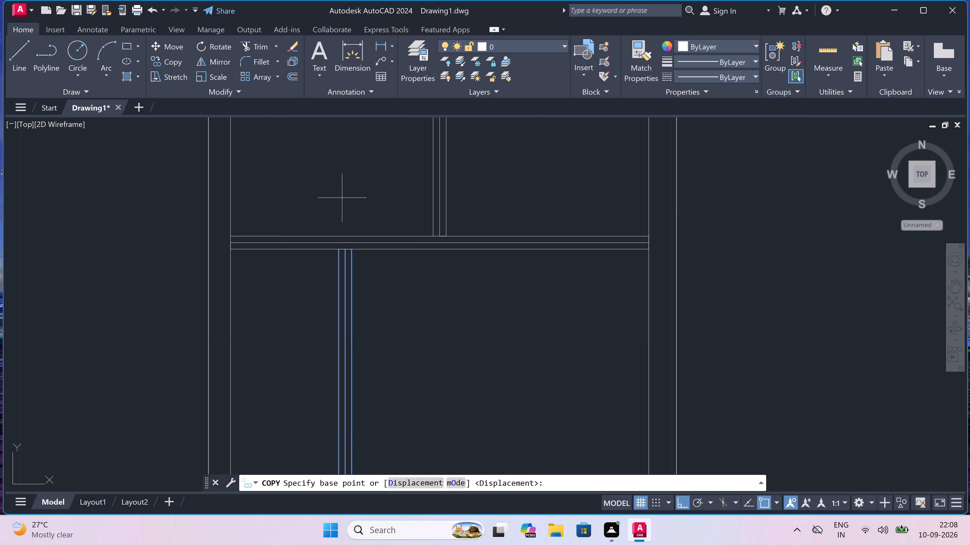
{"action": "scroll", "coordinate": [353, 231], "scroll_direction": "up", "scroll_amount": 2}
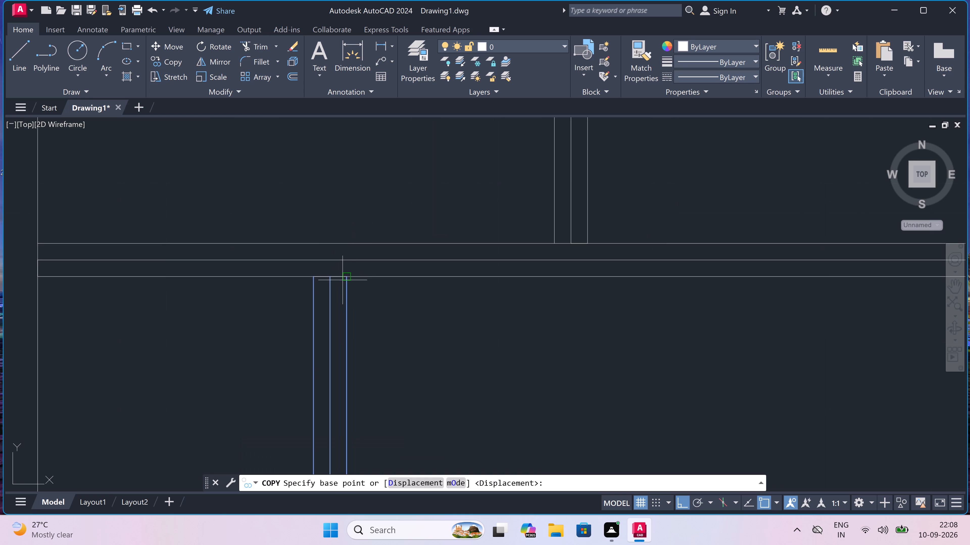
{"action": "left_click", "coordinate": [343, 277]}
{"action": "scroll", "coordinate": [368, 280], "scroll_direction": "down", "scroll_amount": 3}
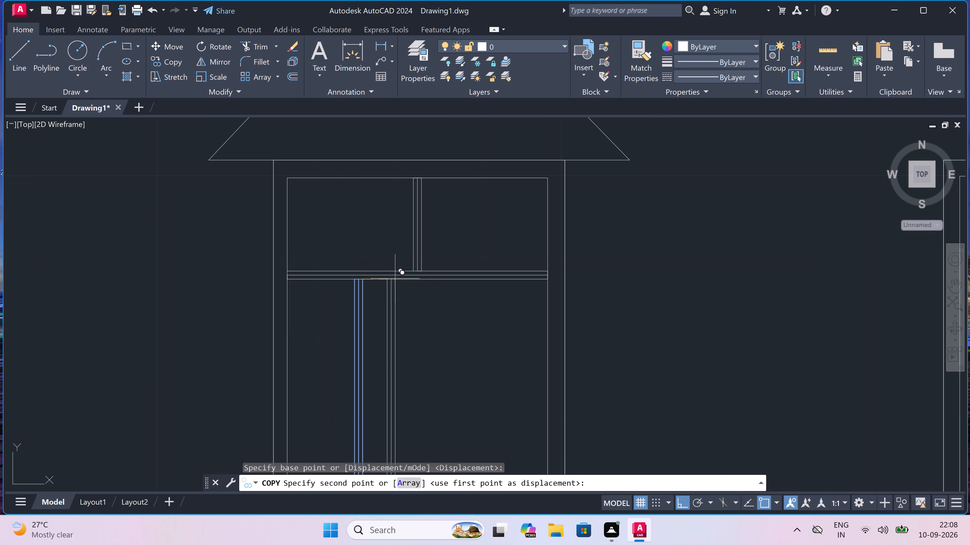
{"action": "scroll", "coordinate": [480, 280], "scroll_direction": "up", "scroll_amount": 1}
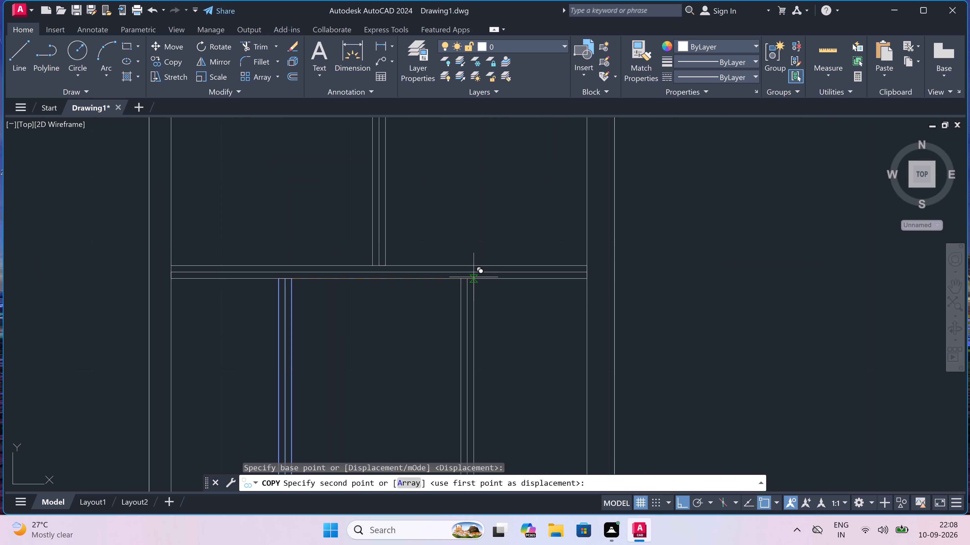
{"action": "left_click", "coordinate": [480, 274]}
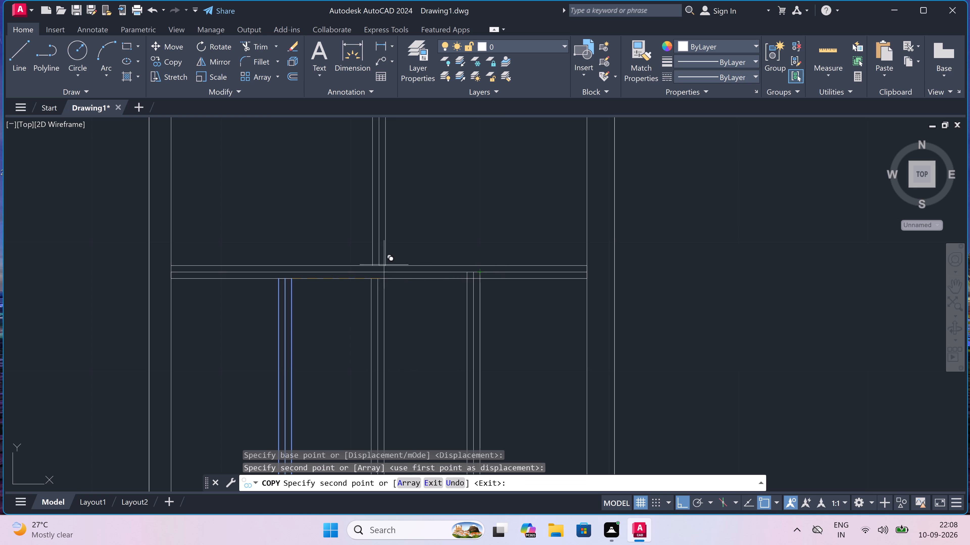
{"action": "key", "text": "ctrl+z"}
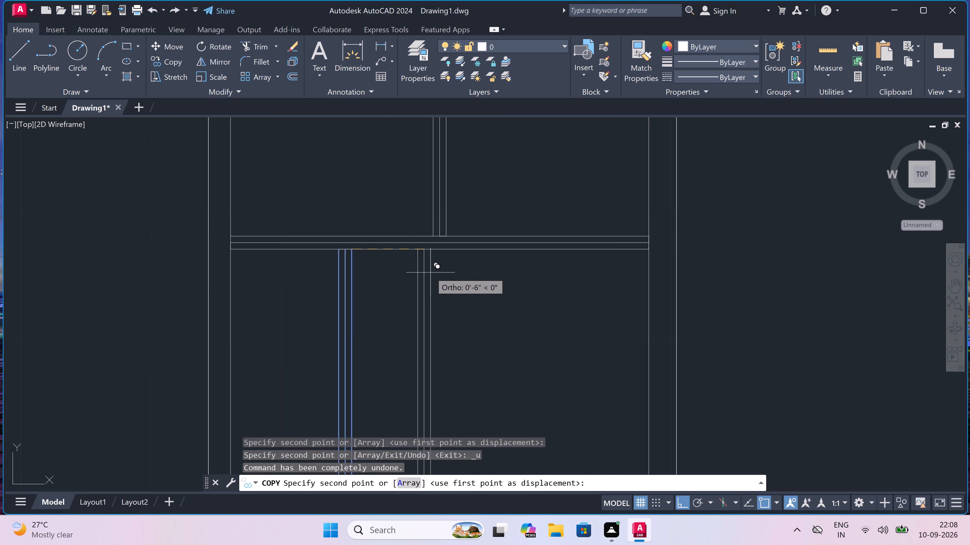
{"action": "scroll", "coordinate": [523, 247], "scroll_direction": "up", "scroll_amount": 2}
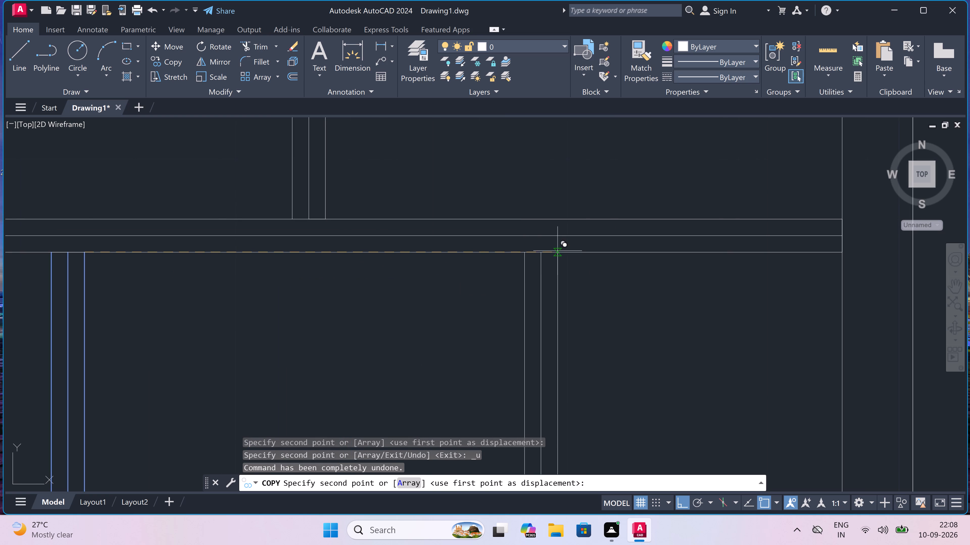
{"action": "scroll", "coordinate": [565, 249], "scroll_direction": "up", "scroll_amount": 1}
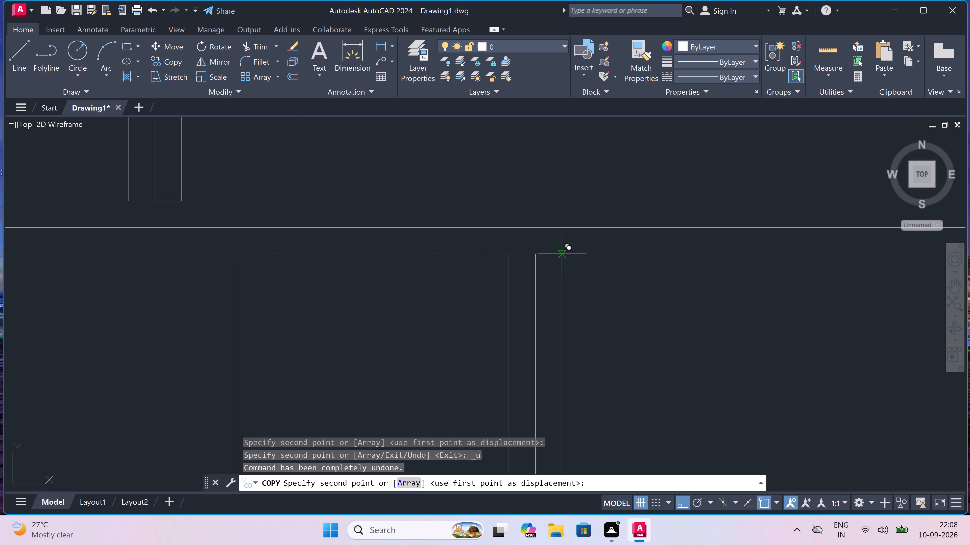
{"action": "left_click", "coordinate": [562, 253]}
{"action": "key", "text": "Escape"}
Draw a horizontal guide line from the left window canopy's top right corner, over the door, to just past the ground-floor right window.
{"action": "scroll", "coordinate": [397, 257], "scroll_direction": "down", "scroll_amount": 3}
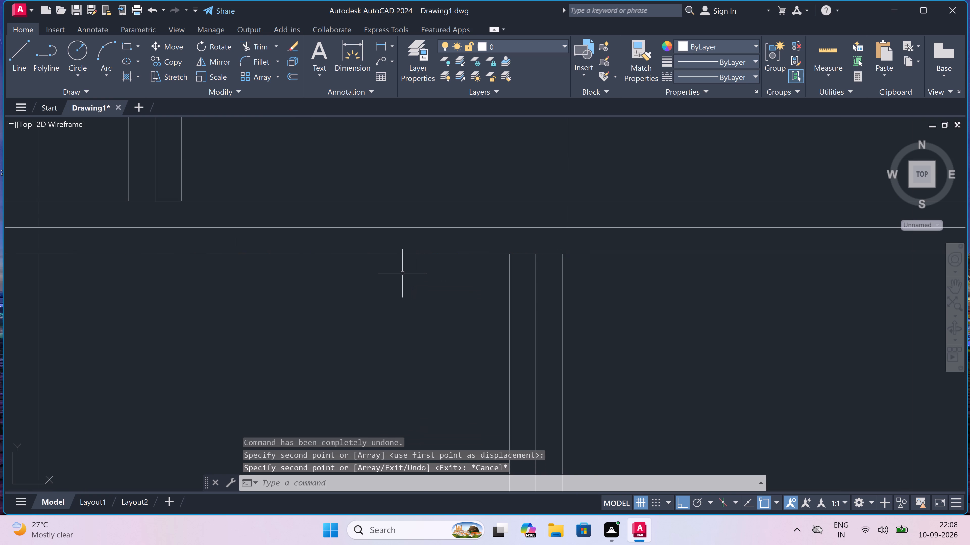
{"action": "scroll", "coordinate": [397, 257], "scroll_direction": "down", "scroll_amount": 7}
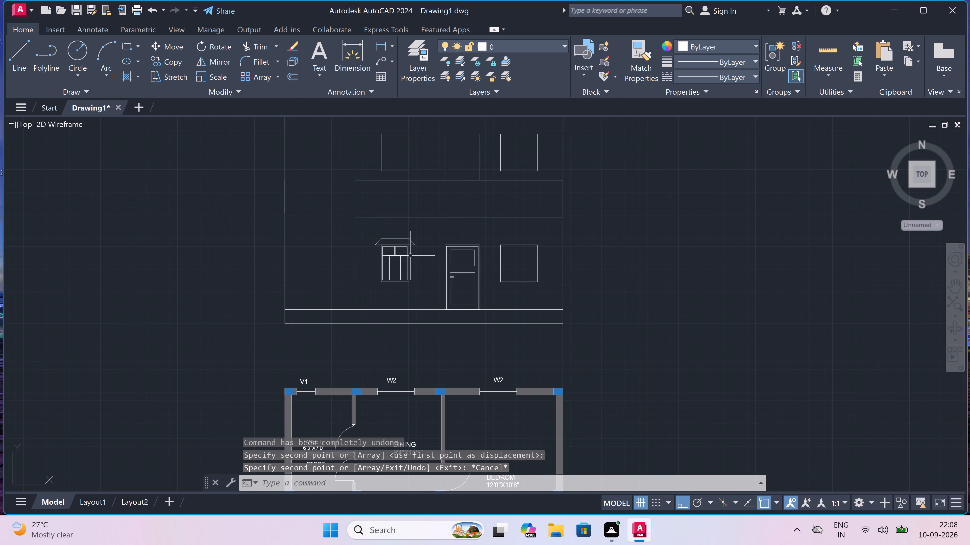
{"action": "scroll", "coordinate": [515, 249], "scroll_direction": "down", "scroll_amount": 2}
{"action": "scroll", "coordinate": [524, 243], "scroll_direction": "up", "scroll_amount": 3}
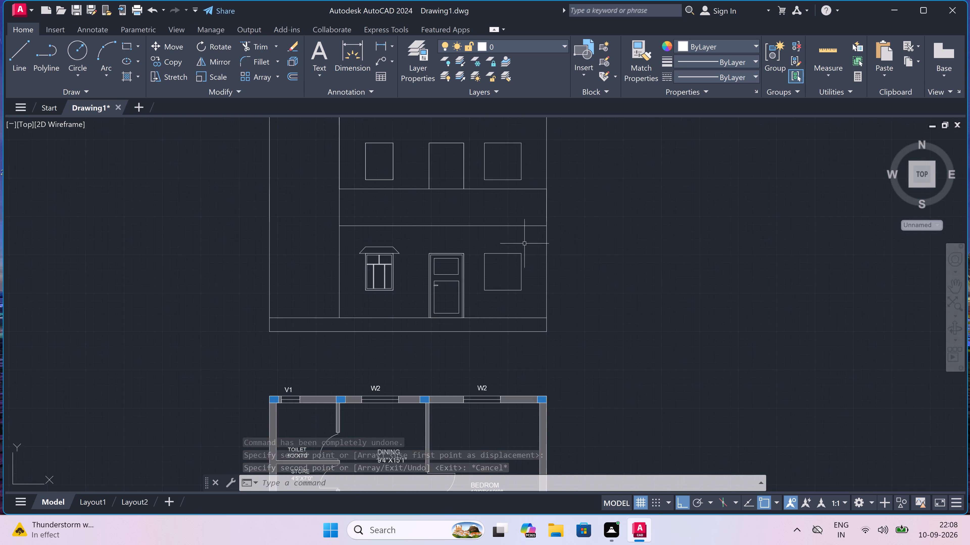
{"action": "scroll", "coordinate": [499, 250], "scroll_direction": "up", "scroll_amount": 1}
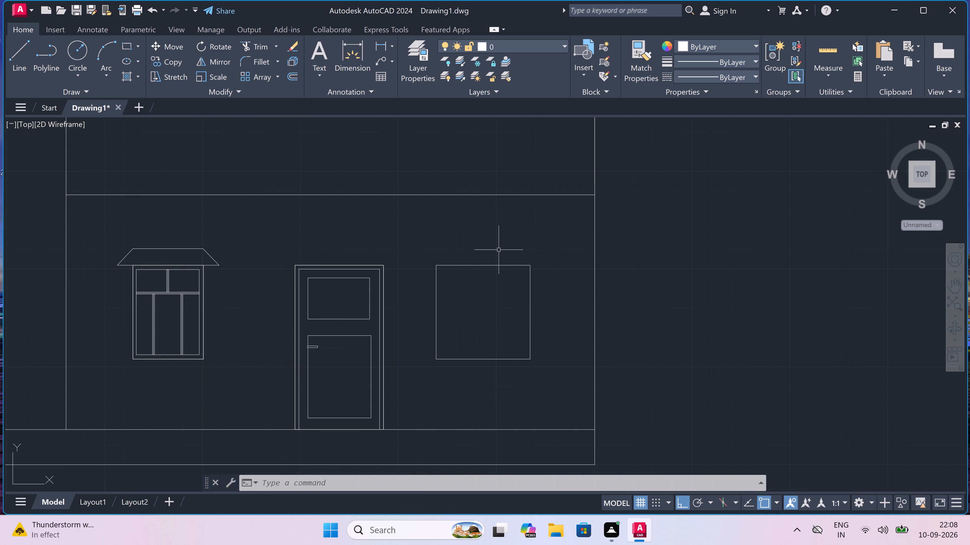
{"action": "key", "text": "l"}
{"action": "key", "text": "space"}
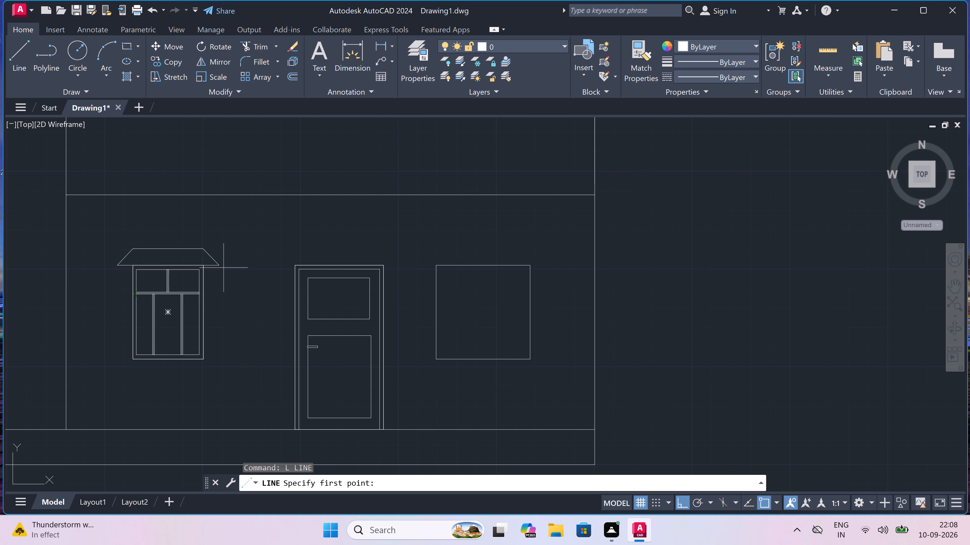
{"action": "left_click", "coordinate": [205, 246]}
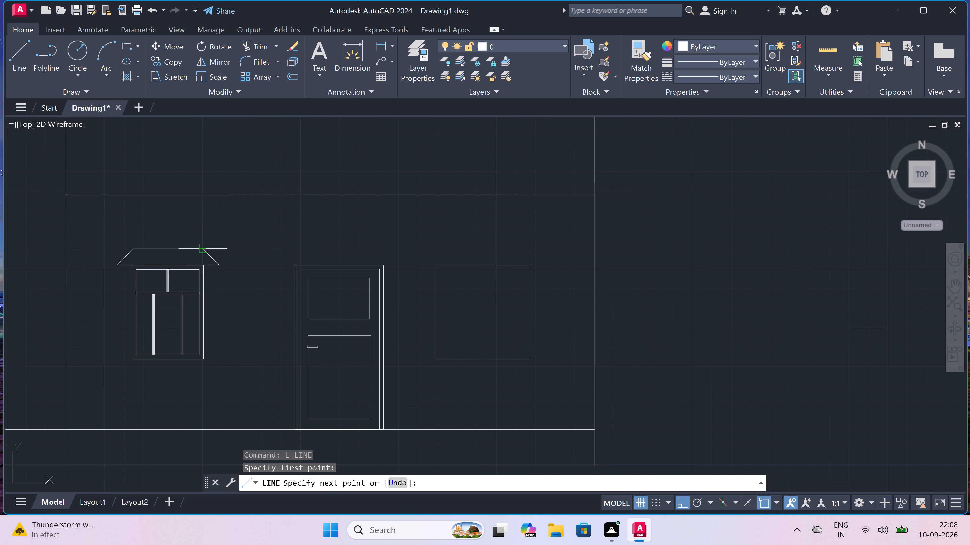
{"action": "left_click", "coordinate": [549, 244]}
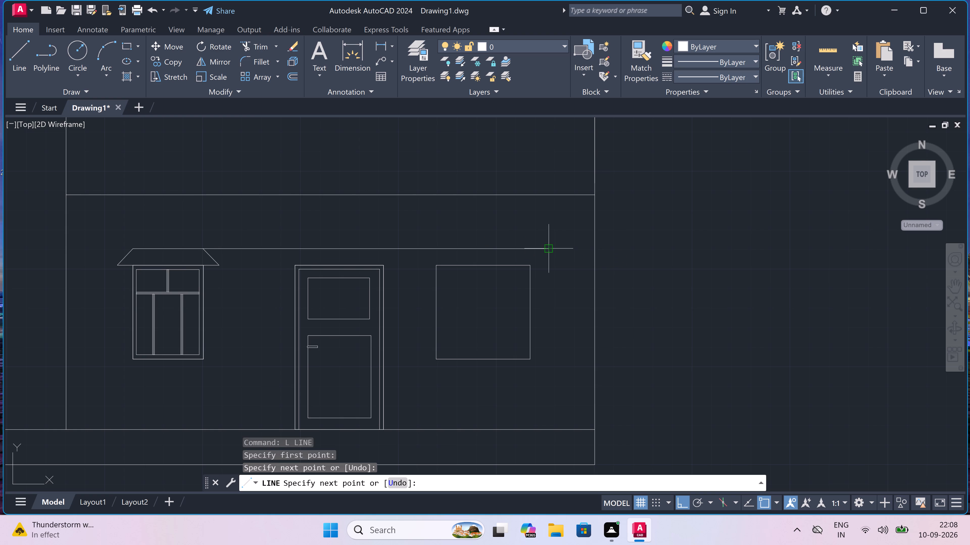
{"action": "key", "text": "Escape"}
Draw the ground-floor right window canopy's right side: 8" overhang from the window's top right corner, with a slope inward up to the guide line.
{"action": "scroll", "coordinate": [514, 262], "scroll_direction": "up", "scroll_amount": 2}
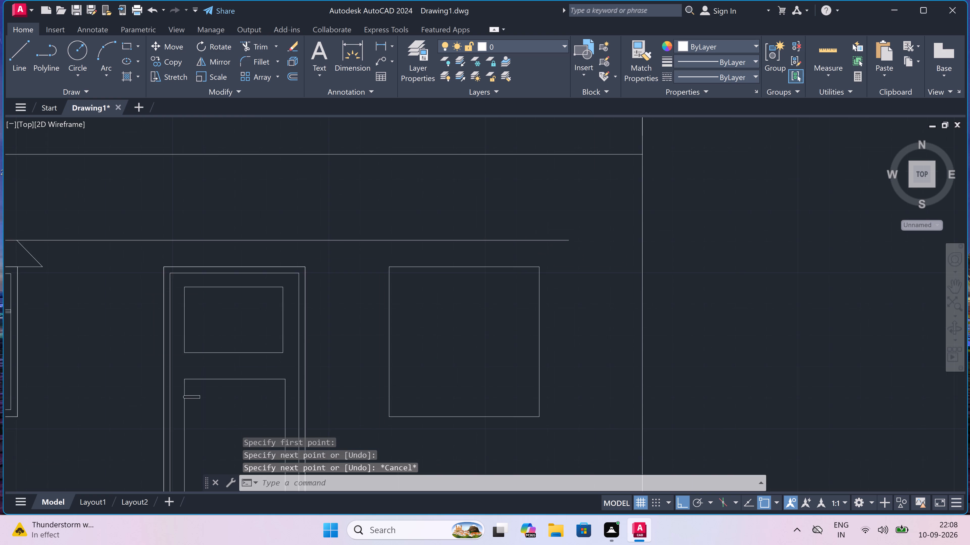
{"action": "key", "text": "l"}
{"action": "key", "text": "space"}
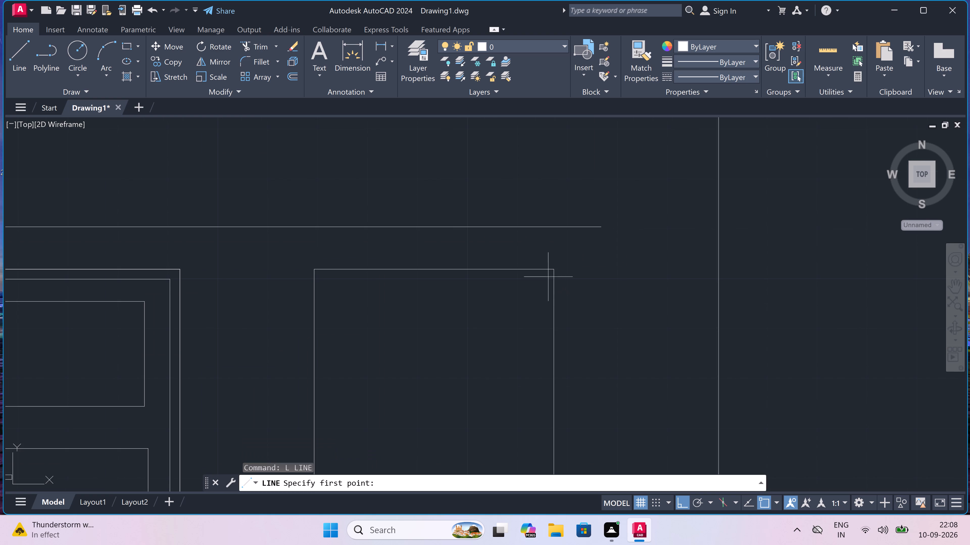
{"action": "left_click_drag", "start_coordinate": [557, 266], "coordinate": [561, 266]}
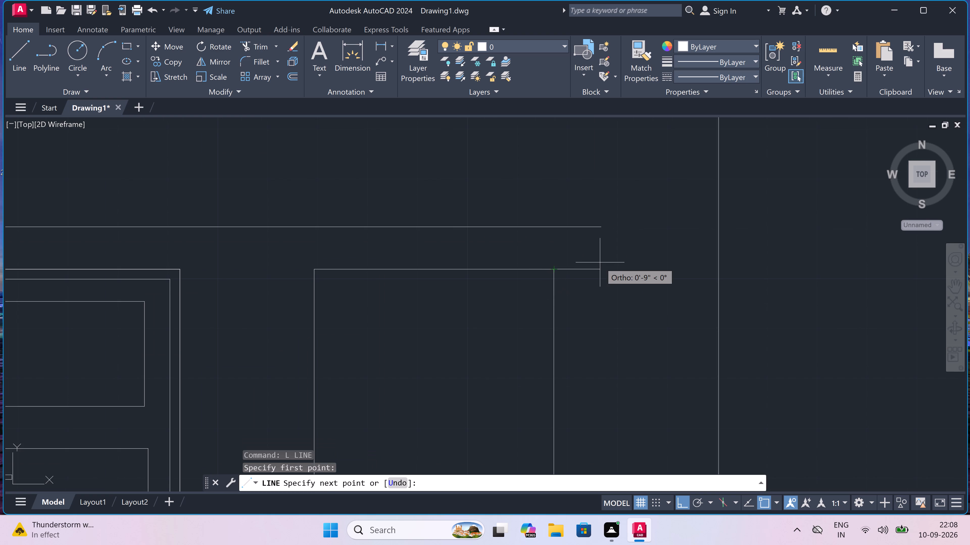
{"action": "type", "text": "8\""}
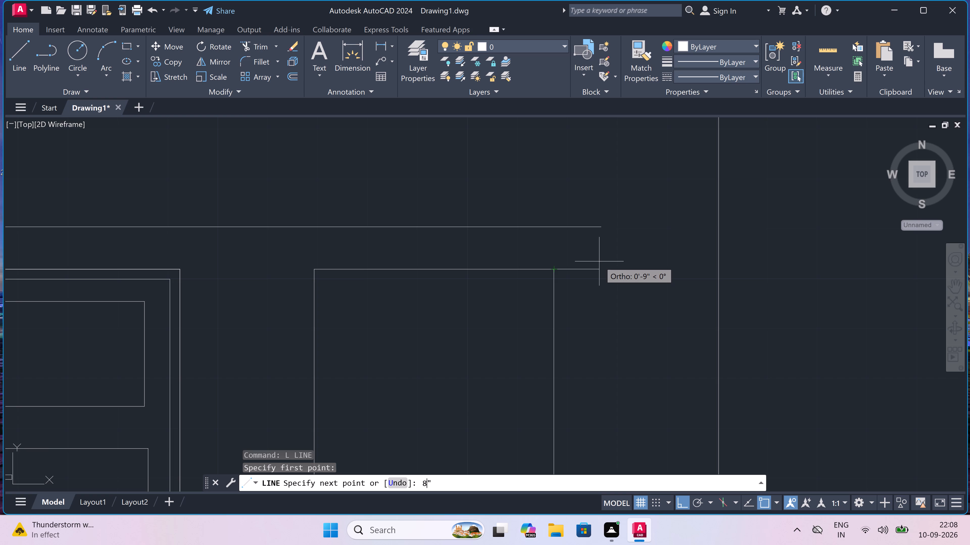
{"action": "key", "text": "space"}
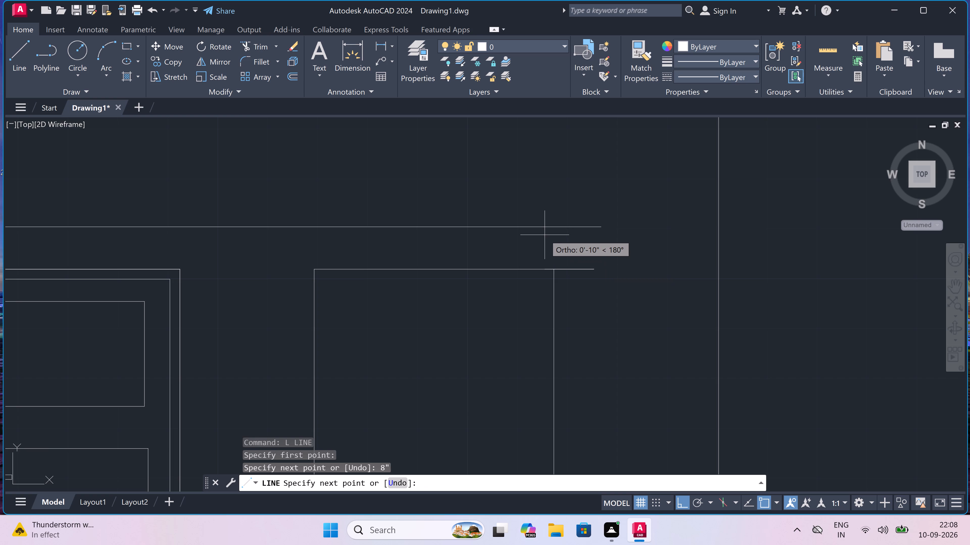
{"action": "key", "text": "F8"}
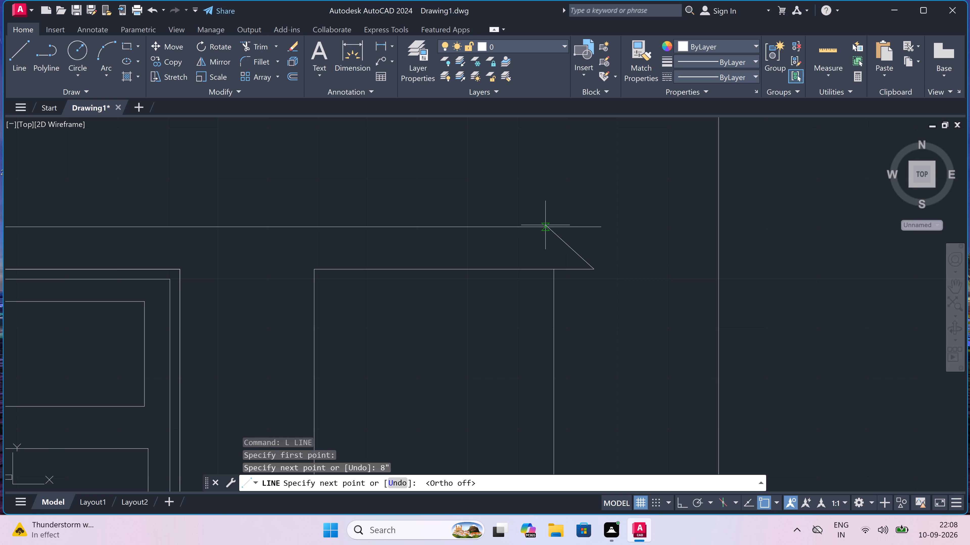
{"action": "left_click", "coordinate": [544, 226]}
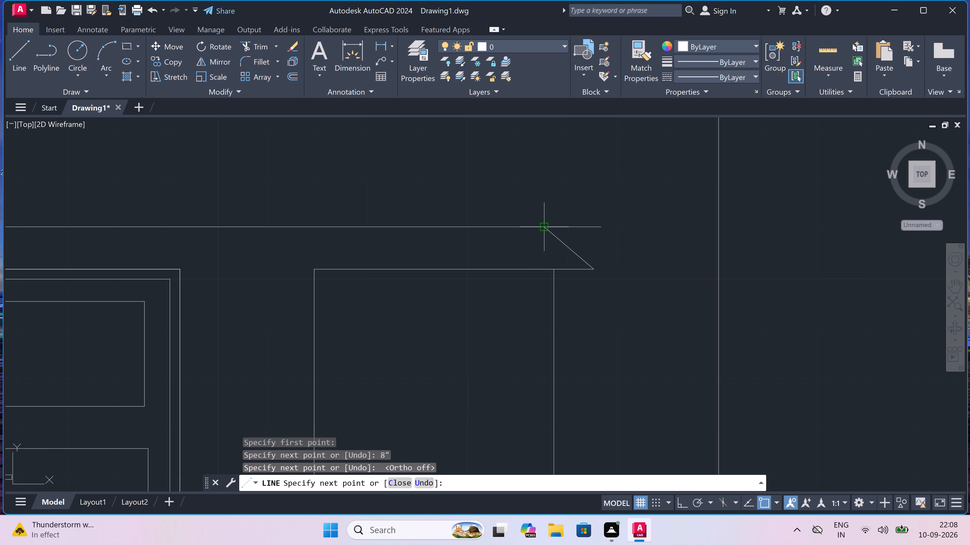
{"action": "key", "text": "Escape"}
Draw the canopy's left side: 8" overhang from the right window's top left corner, with a slope inward up to the guide line.
{"action": "type", "text": "L"}
{"action": "key", "text": "space"}
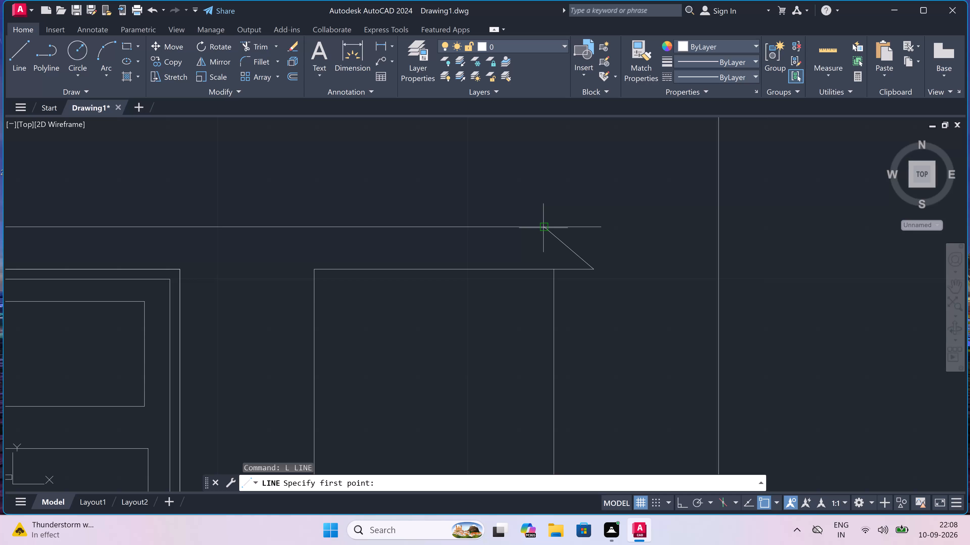
{"action": "left_click", "coordinate": [312, 272]}
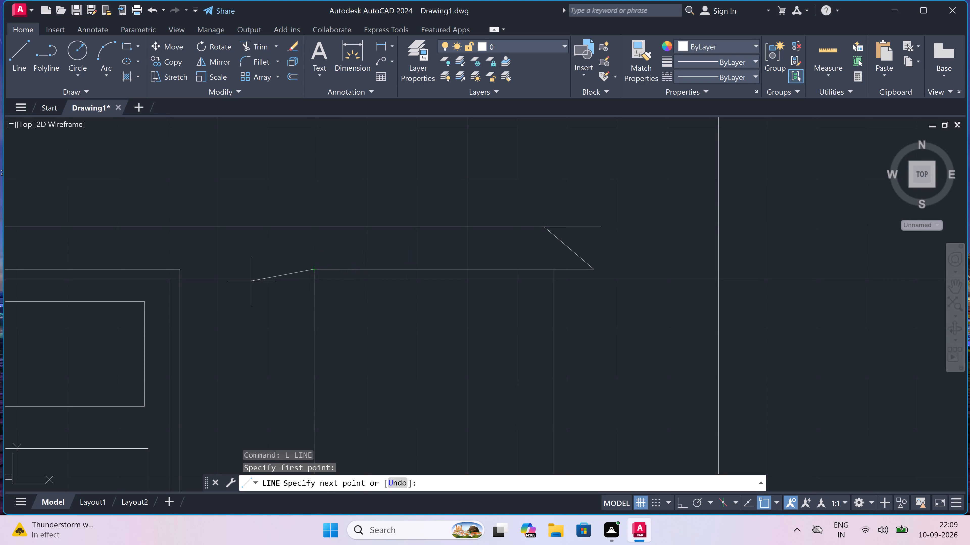
{"action": "key", "text": "F8"}
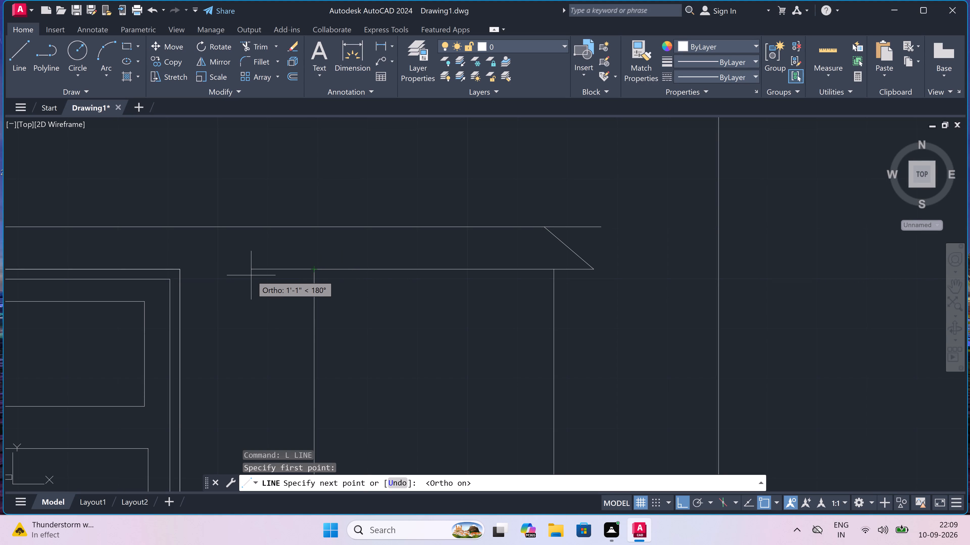
{"action": "type", "text": "8\""}
{"action": "key", "text": "space"}
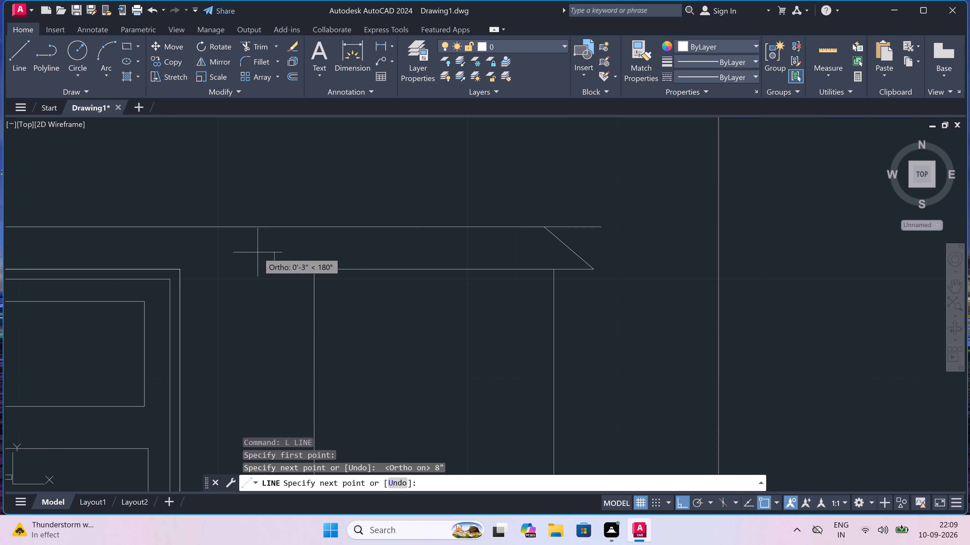
{"action": "key", "text": "F8"}
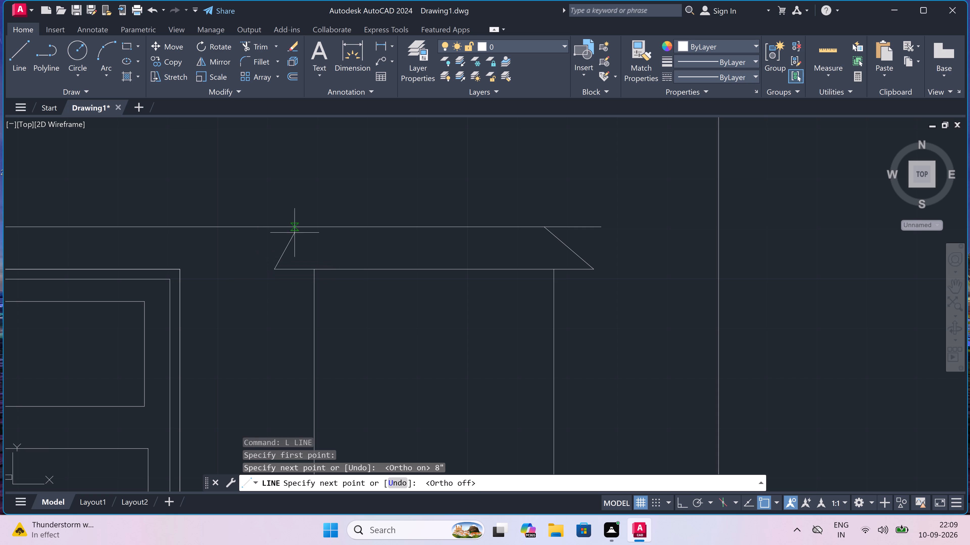
{"action": "left_click", "coordinate": [322, 226]}
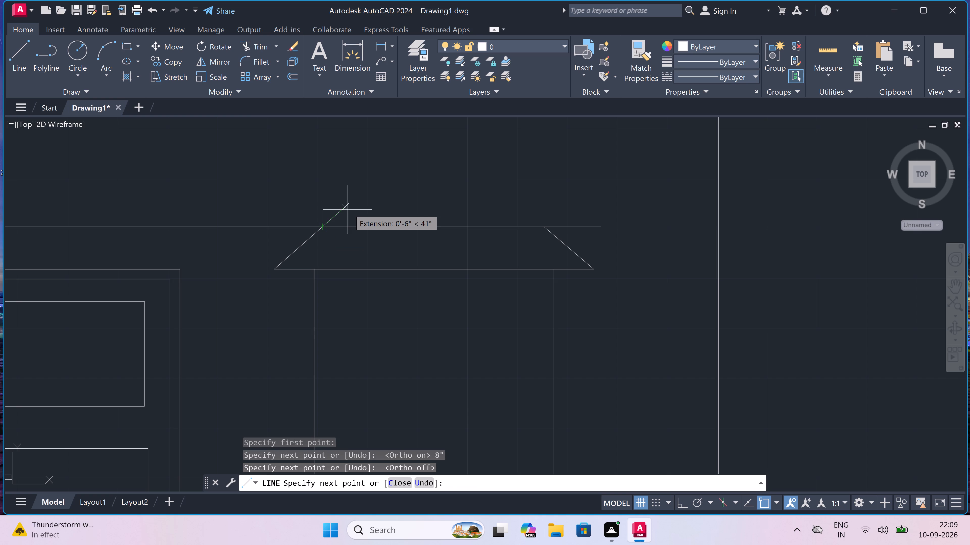
{"action": "key", "text": "Escape"}
Trim the guide line on both sides of the right window's canopy, leaving only the canopy's top edge.
{"action": "key", "text": "t"}
{"action": "key", "text": "r"}
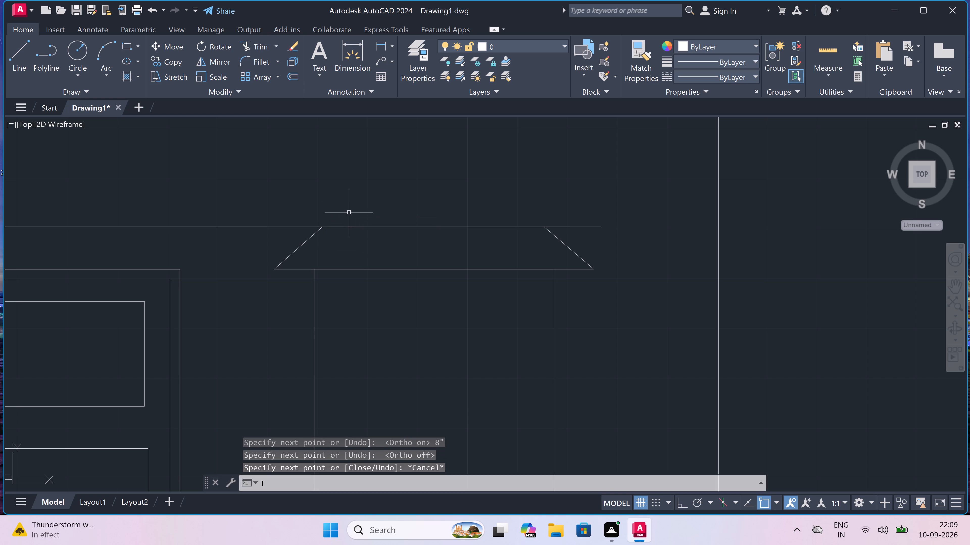
{"action": "key", "text": "space"}
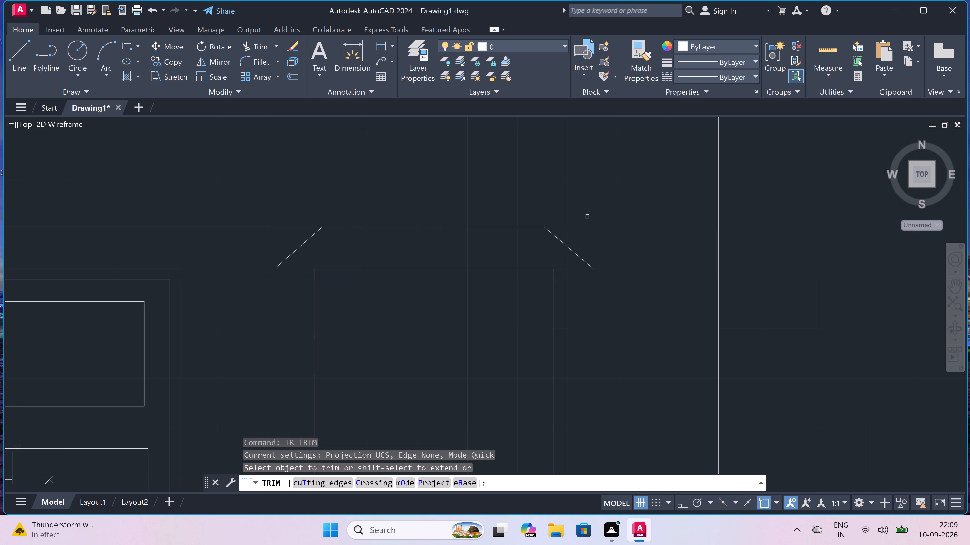
{"action": "left_click", "coordinate": [588, 224]}
{"action": "left_click", "coordinate": [589, 233]}
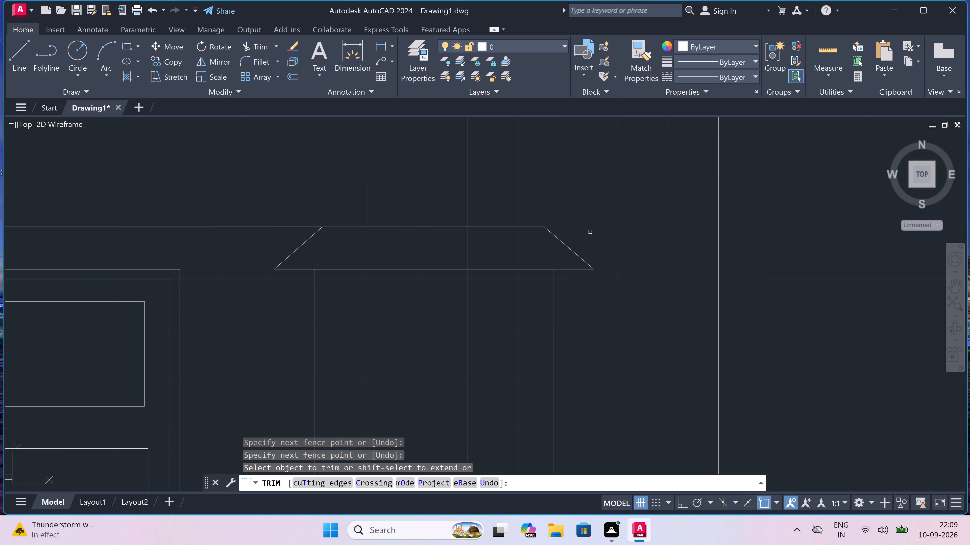
{"action": "left_click_drag", "start_coordinate": [271, 243], "coordinate": [272, 239]}
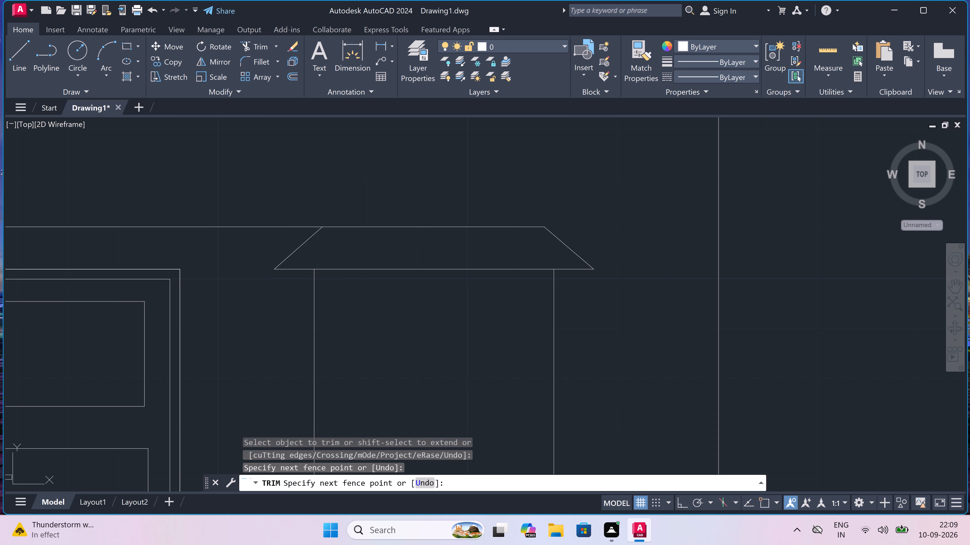
{"action": "left_click", "coordinate": [284, 215]}
{"action": "scroll", "coordinate": [285, 215], "scroll_direction": "down", "scroll_amount": 3}
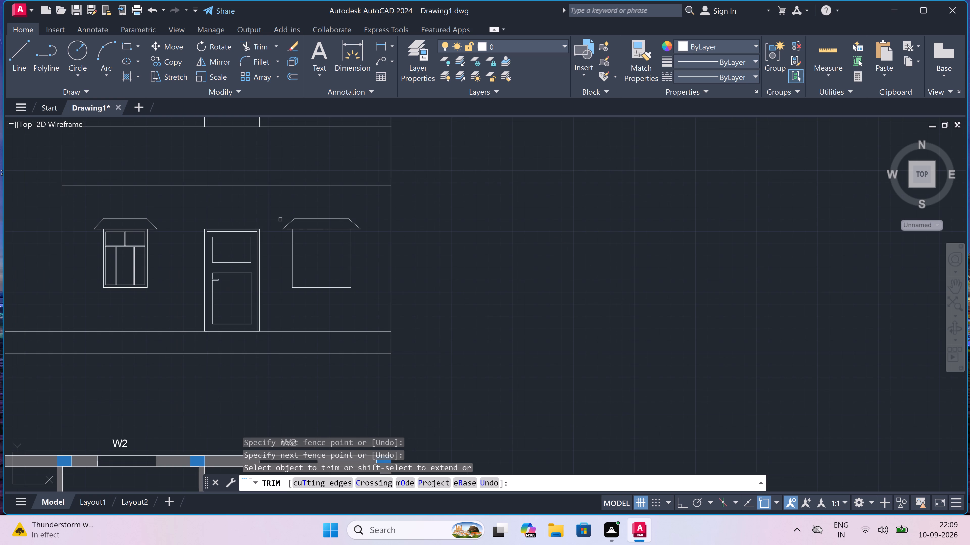
{"action": "key", "text": "Escape"}
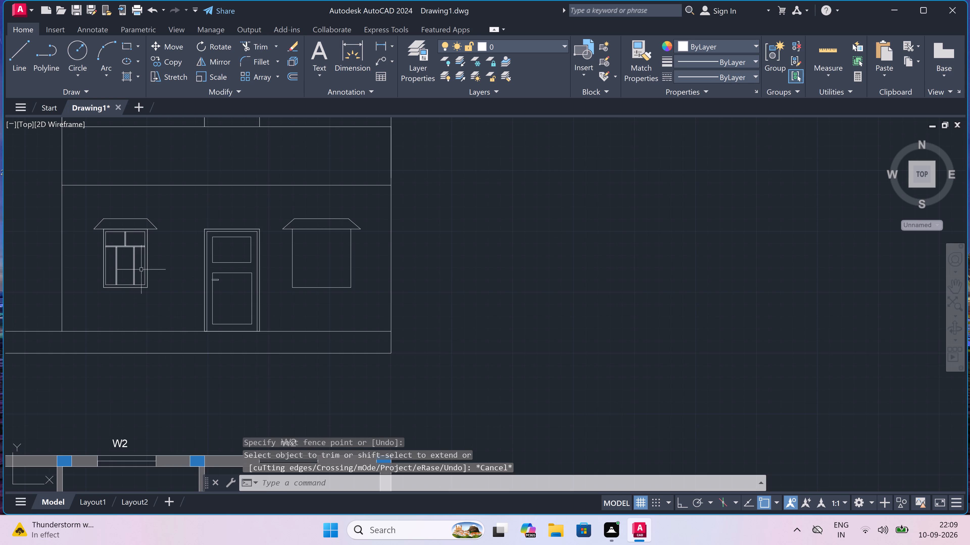
Copy the left window's inner frame with its transom and vertical bars horizontally into the right window, just inside its left edge.
{"action": "scroll", "coordinate": [105, 252], "scroll_direction": "up", "scroll_amount": 2}
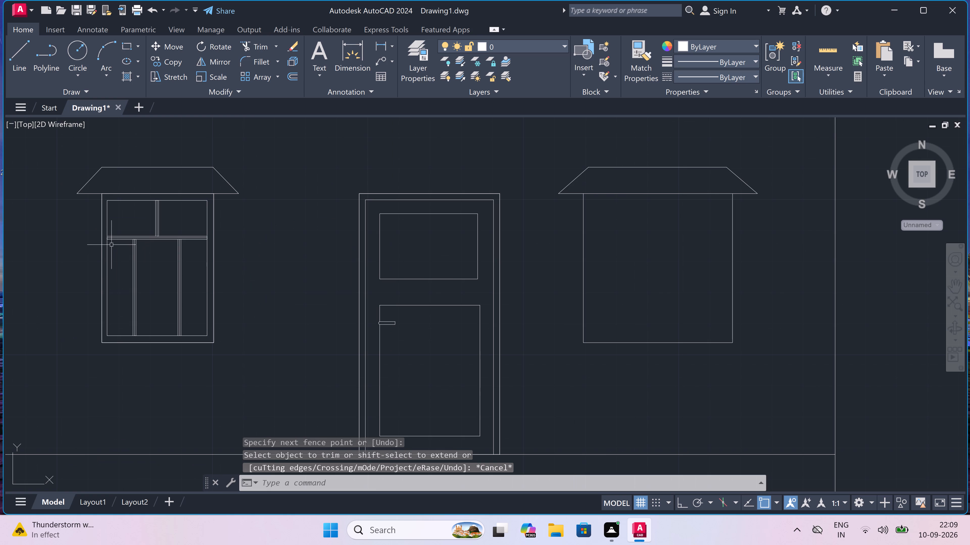
{"action": "scroll", "coordinate": [103, 220], "scroll_direction": "up", "scroll_amount": 3}
{"action": "left_click", "coordinate": [116, 208]}
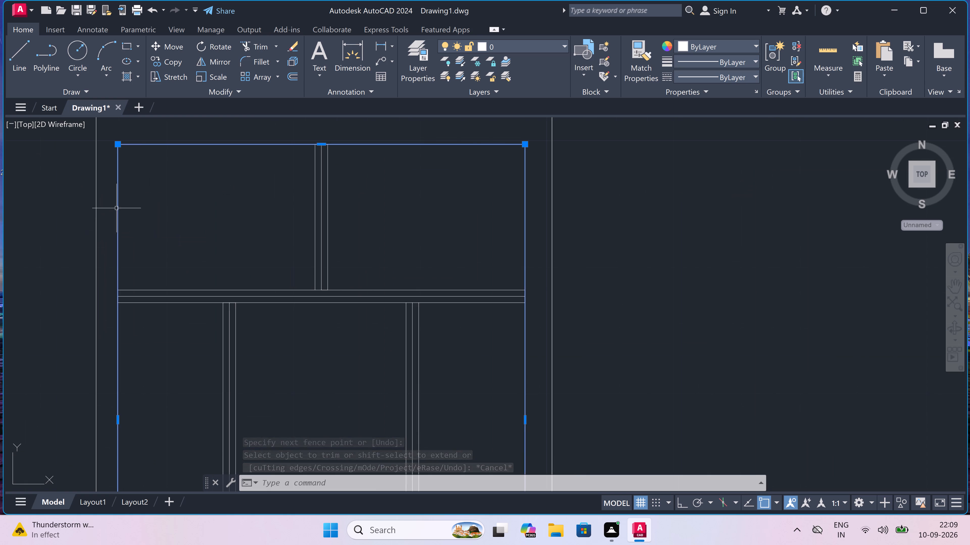
{"action": "scroll", "coordinate": [130, 202], "scroll_direction": "down", "scroll_amount": 3}
{"action": "left_click_drag", "start_coordinate": [213, 201], "coordinate": [196, 226]}
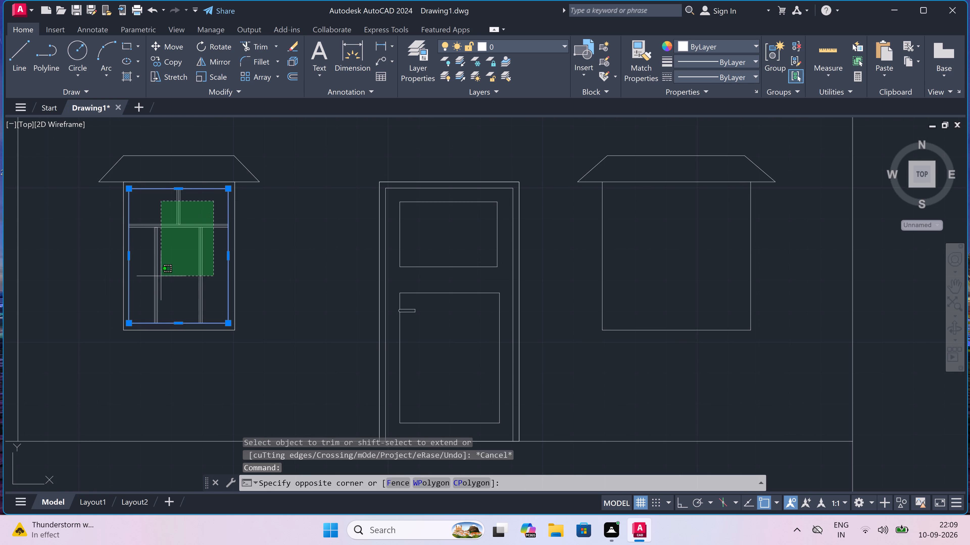
{"action": "left_click", "coordinate": [149, 293]}
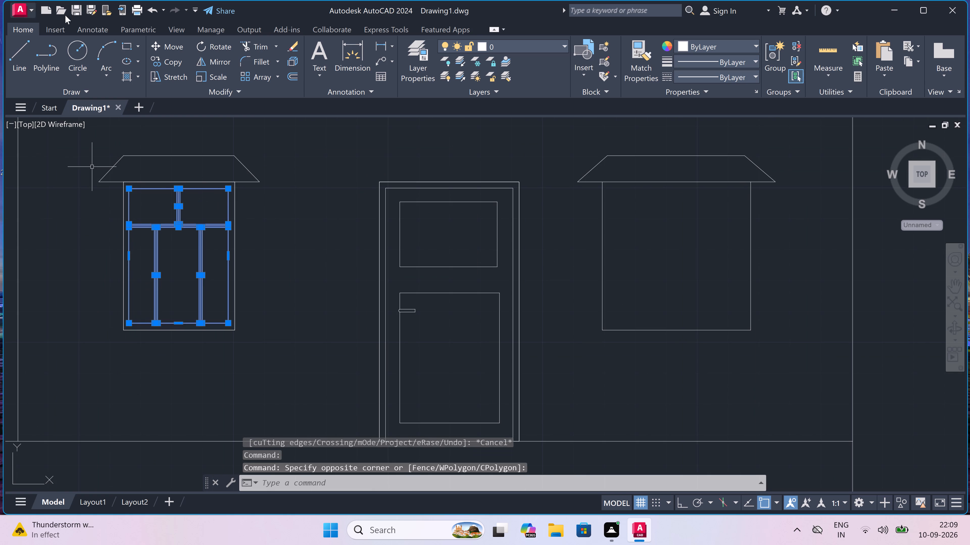
{"action": "left_click", "coordinate": [166, 60]}
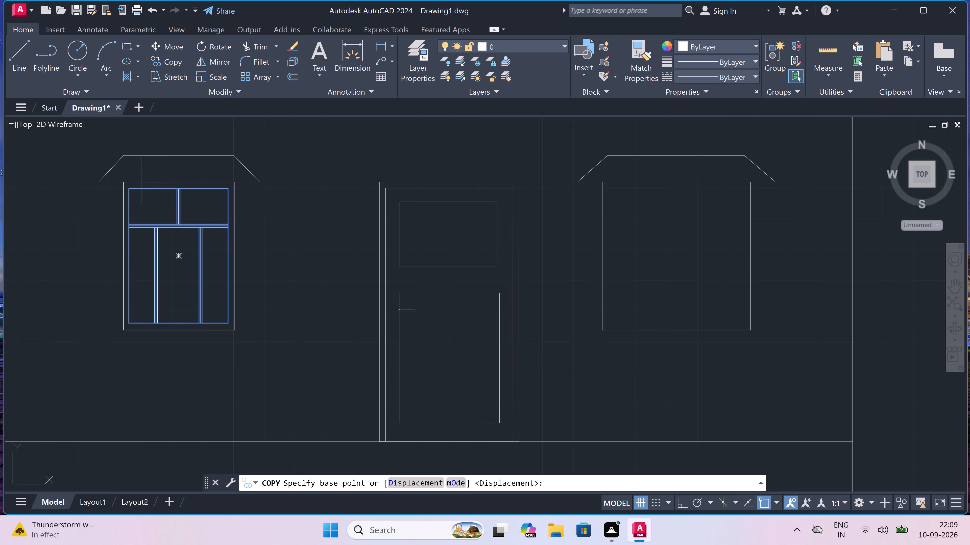
{"action": "left_click_drag", "start_coordinate": [130, 188], "coordinate": [135, 188]}
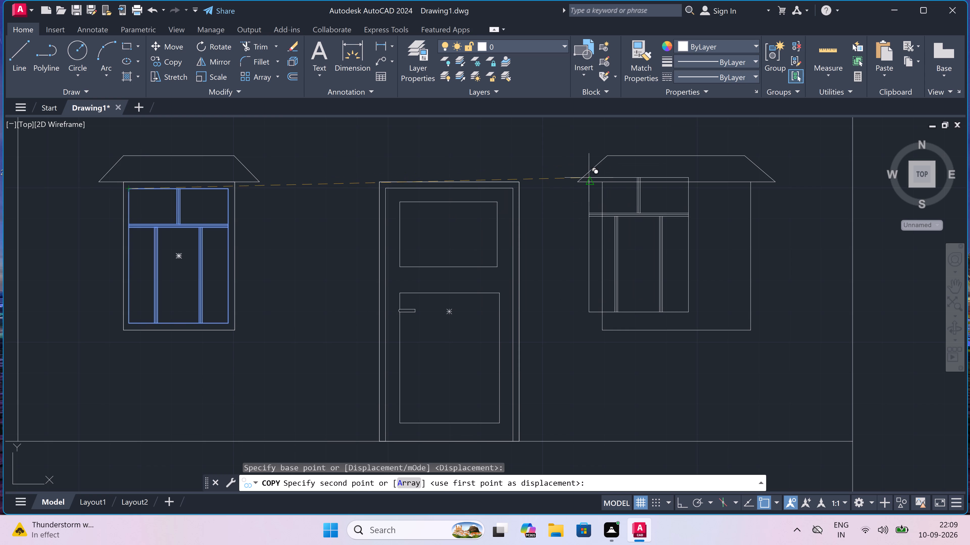
{"action": "key", "text": "F8"}
{"action": "scroll", "coordinate": [610, 184], "scroll_direction": "up", "scroll_amount": 2}
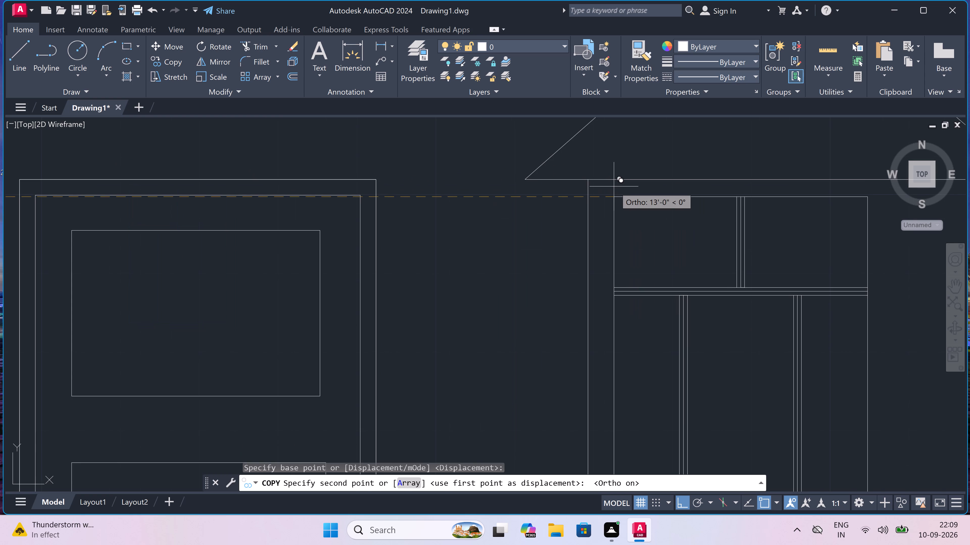
{"action": "scroll", "coordinate": [615, 187], "scroll_direction": "down", "scroll_amount": 2}
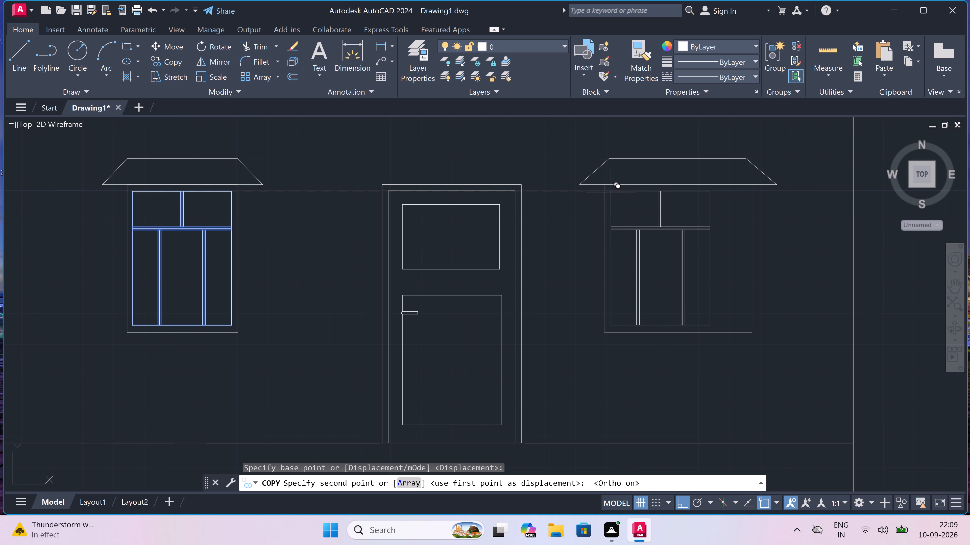
{"action": "scroll", "coordinate": [610, 193], "scroll_direction": "up", "scroll_amount": 2}
{"action": "left_click", "coordinate": [608, 191]}
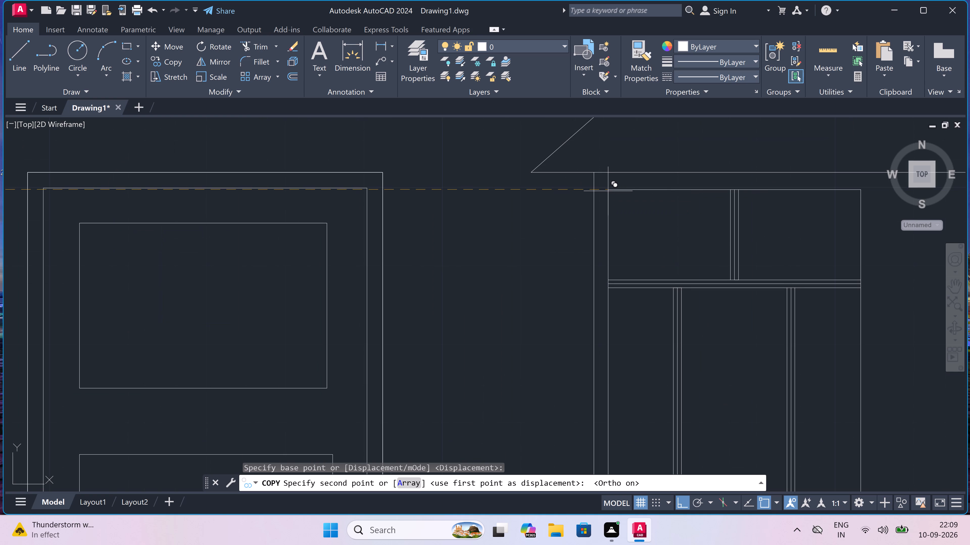
{"action": "scroll", "coordinate": [330, 213], "scroll_direction": "down", "scroll_amount": 4}
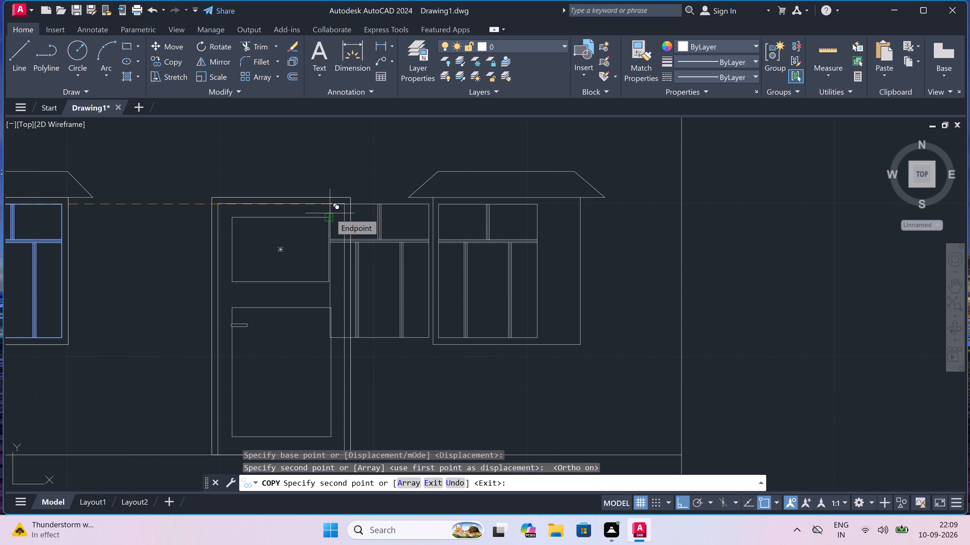
{"action": "key", "text": "Escape"}
Draw a rectangle for the right window's full-width inner frame, from the copied frame's top left corner to just inside the window's bottom right corner.
{"action": "scroll", "coordinate": [332, 211], "scroll_direction": "down", "scroll_amount": 3}
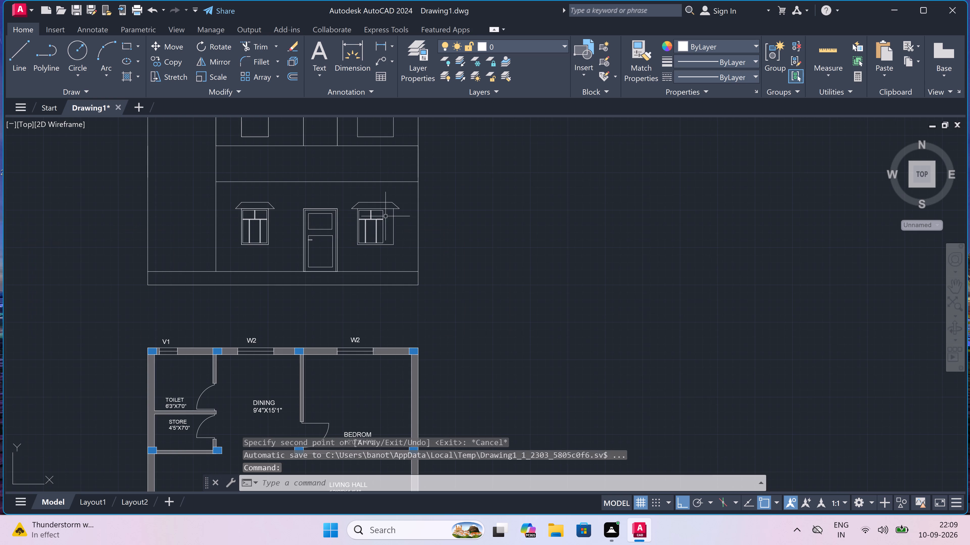
{"action": "scroll", "coordinate": [385, 219], "scroll_direction": "up", "scroll_amount": 4}
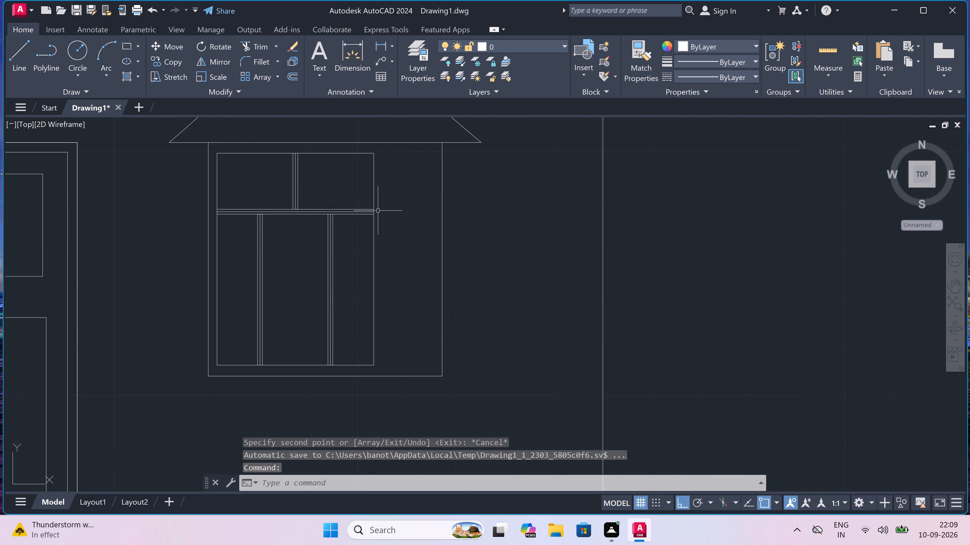
{"action": "left_click", "coordinate": [375, 203]}
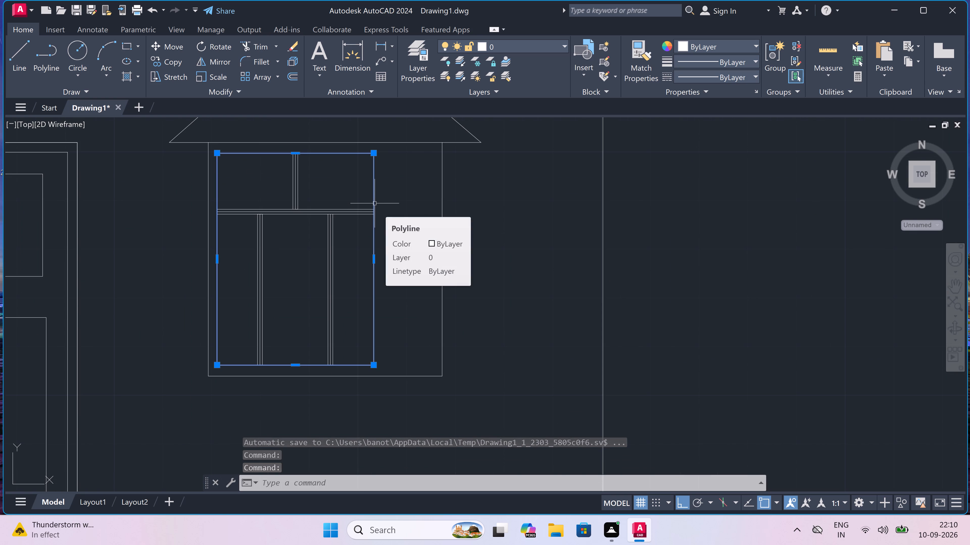
{"action": "key", "text": "Escape"}
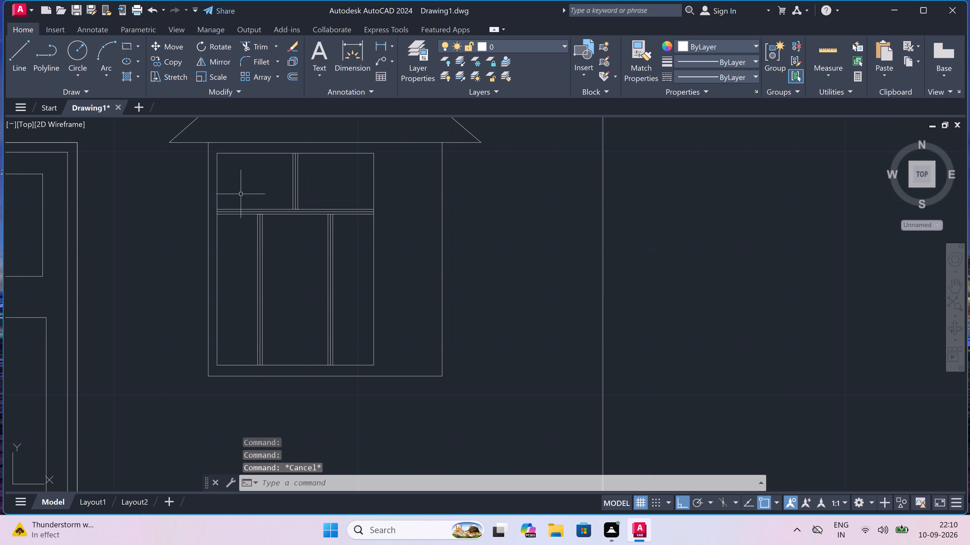
{"action": "scroll", "coordinate": [205, 161], "scroll_direction": "up", "scroll_amount": 2}
{"action": "type", "text": "REC"}
{"action": "key", "text": "space"}
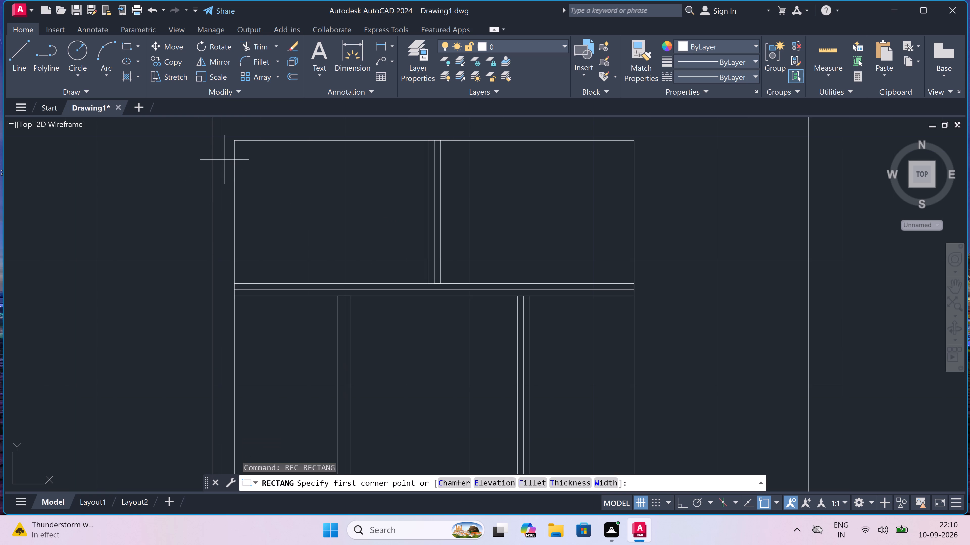
{"action": "left_click", "coordinate": [233, 142]}
{"action": "scroll", "coordinate": [322, 191], "scroll_direction": "down", "scroll_amount": 3}
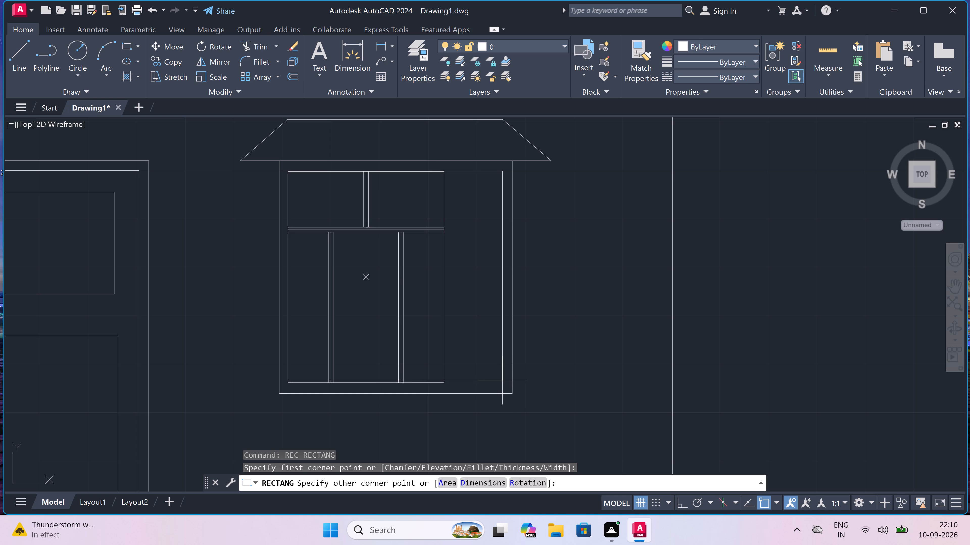
{"action": "scroll", "coordinate": [502, 380], "scroll_direction": "up", "scroll_amount": 1}
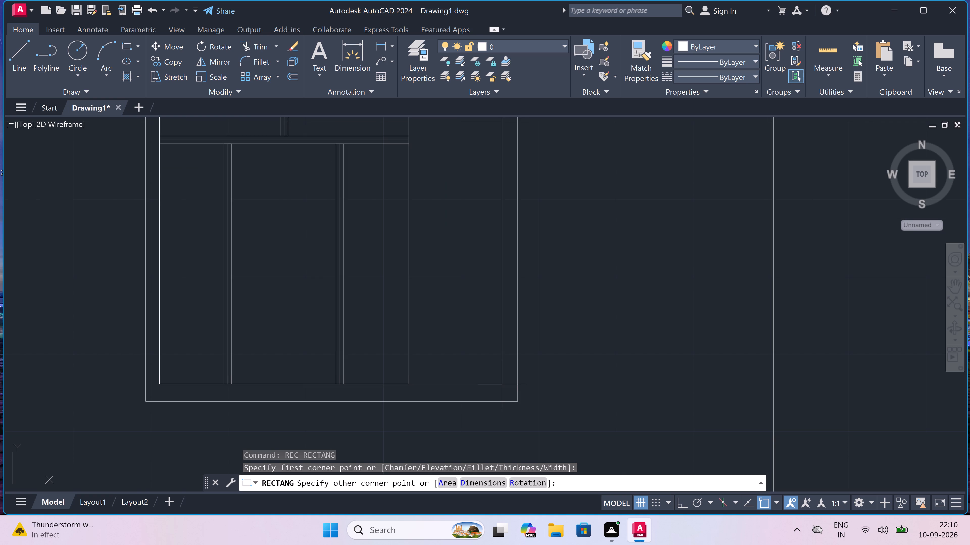
{"action": "left_click", "coordinate": [502, 385]}
Copy the right window's upper vertical bar horizontally to the right along the transom, just short of the narrower copied frame's right edge.
{"action": "scroll", "coordinate": [405, 334], "scroll_direction": "down", "scroll_amount": 2}
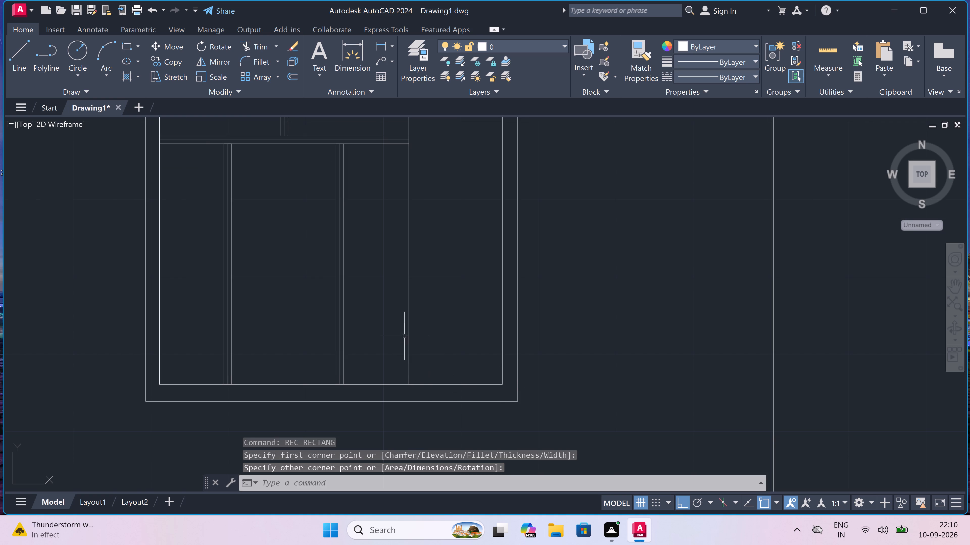
{"action": "scroll", "coordinate": [405, 334], "scroll_direction": "down", "scroll_amount": 1}
{"action": "scroll", "coordinate": [397, 299], "scroll_direction": "up", "scroll_amount": 2}
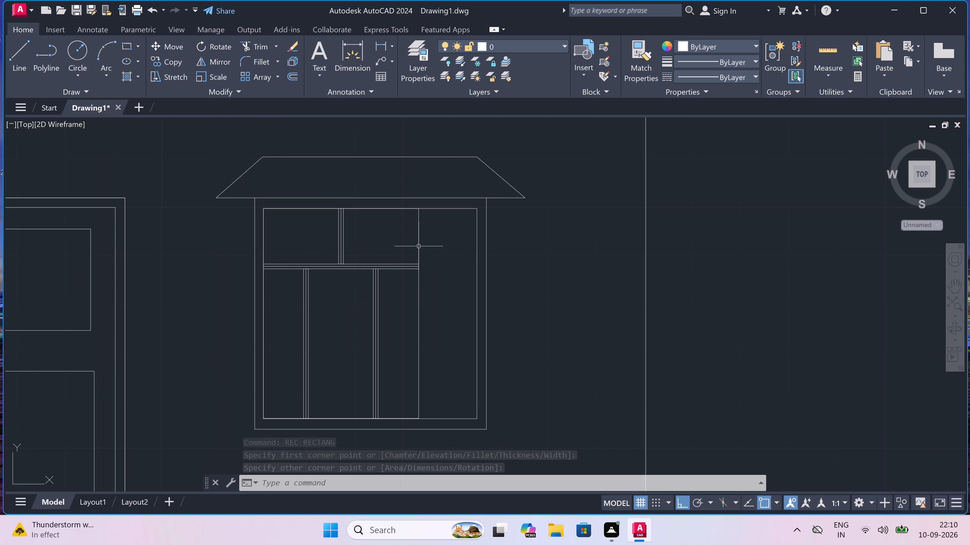
{"action": "scroll", "coordinate": [419, 244], "scroll_direction": "up", "scroll_amount": 1}
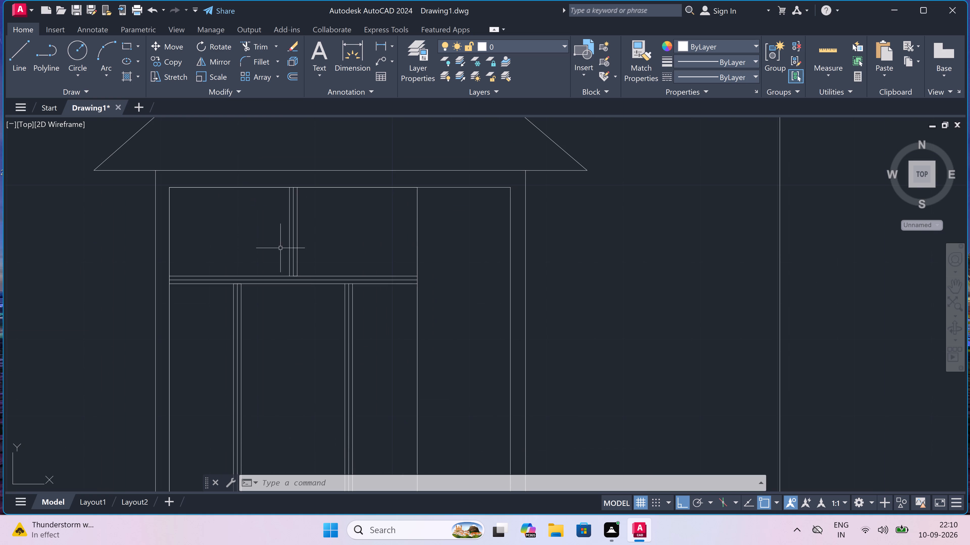
{"action": "left_click_drag", "start_coordinate": [274, 240], "coordinate": [282, 240]}
{"action": "left_click", "coordinate": [332, 240]}
{"action": "left_click_drag", "start_coordinate": [329, 227], "coordinate": [325, 228]}
{"action": "left_click", "coordinate": [256, 242]}
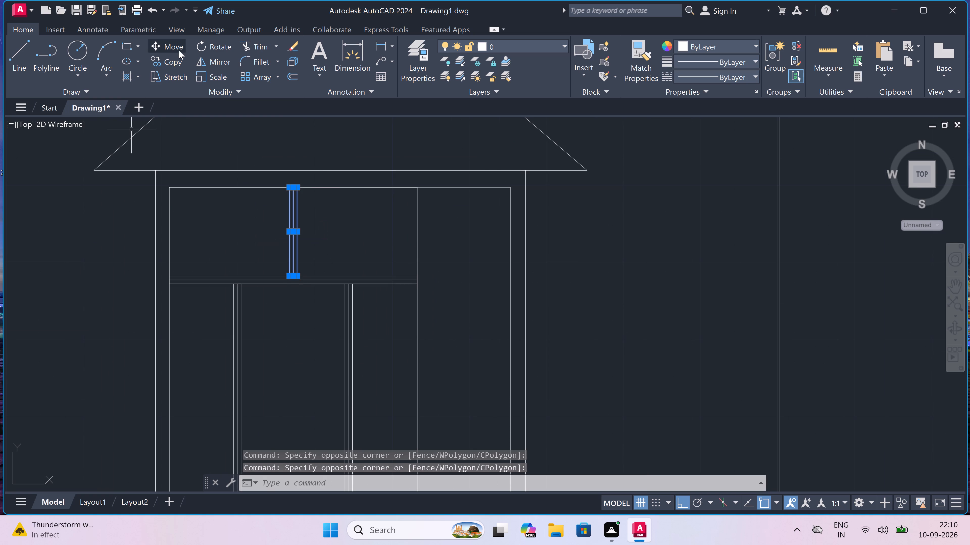
{"action": "left_click", "coordinate": [171, 61]}
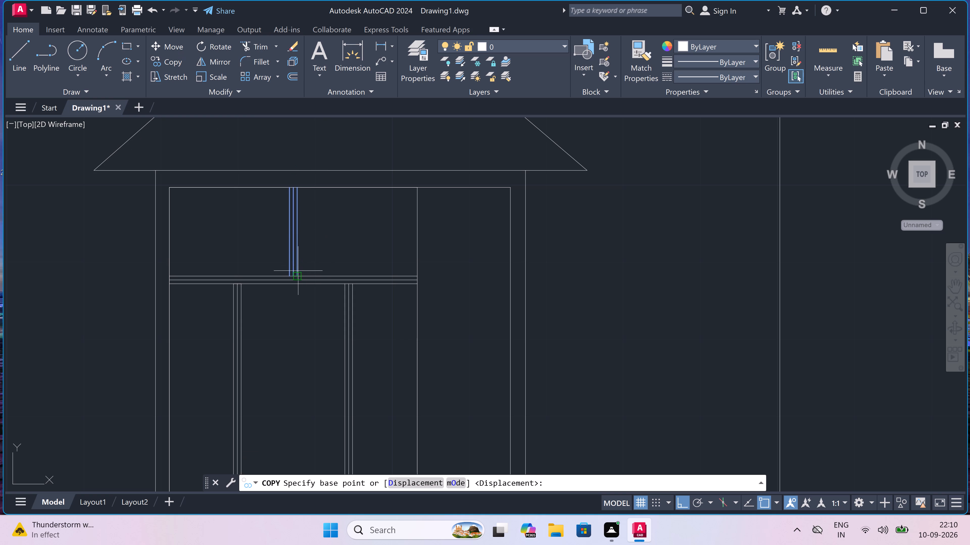
{"action": "left_click_drag", "start_coordinate": [296, 275], "coordinate": [300, 274]}
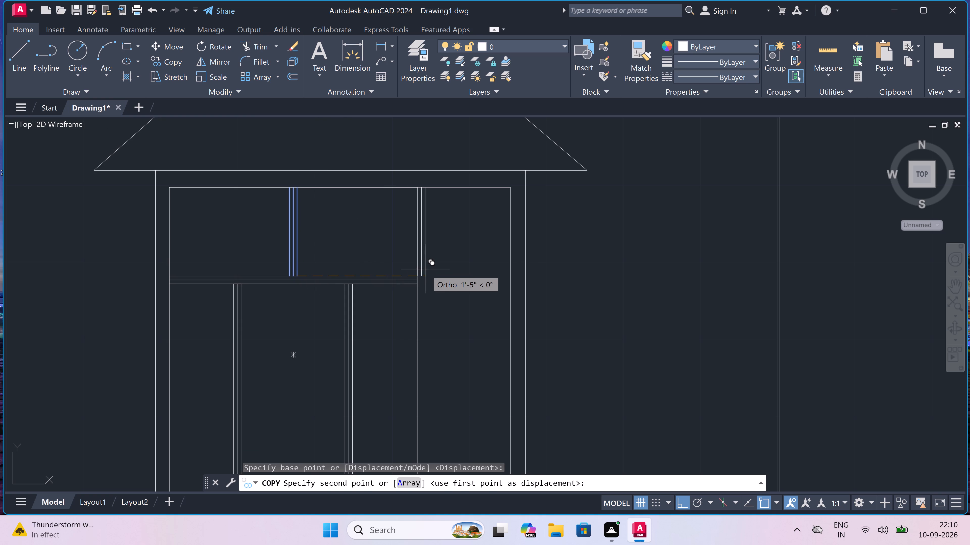
{"action": "scroll", "coordinate": [417, 272], "scroll_direction": "up", "scroll_amount": 3}
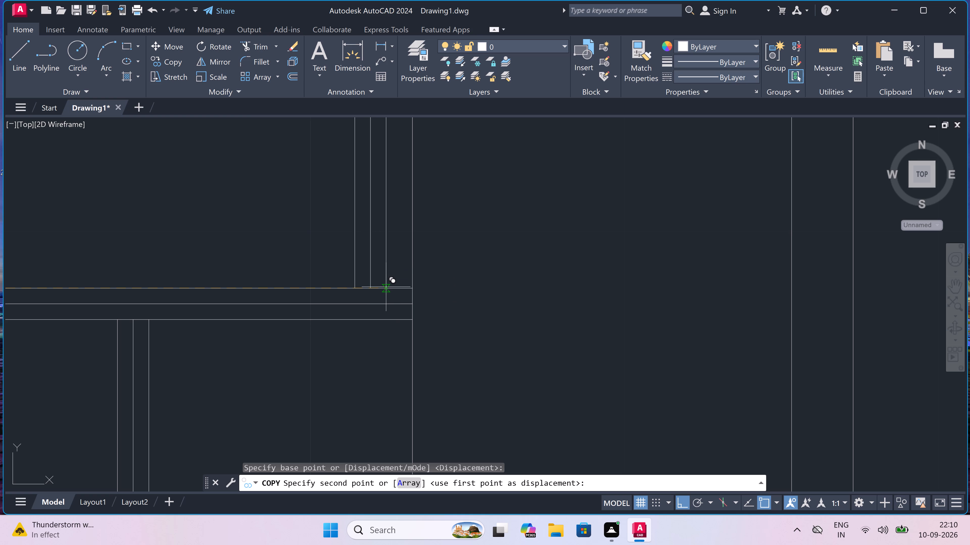
{"action": "scroll", "coordinate": [386, 286], "scroll_direction": "down", "scroll_amount": 3}
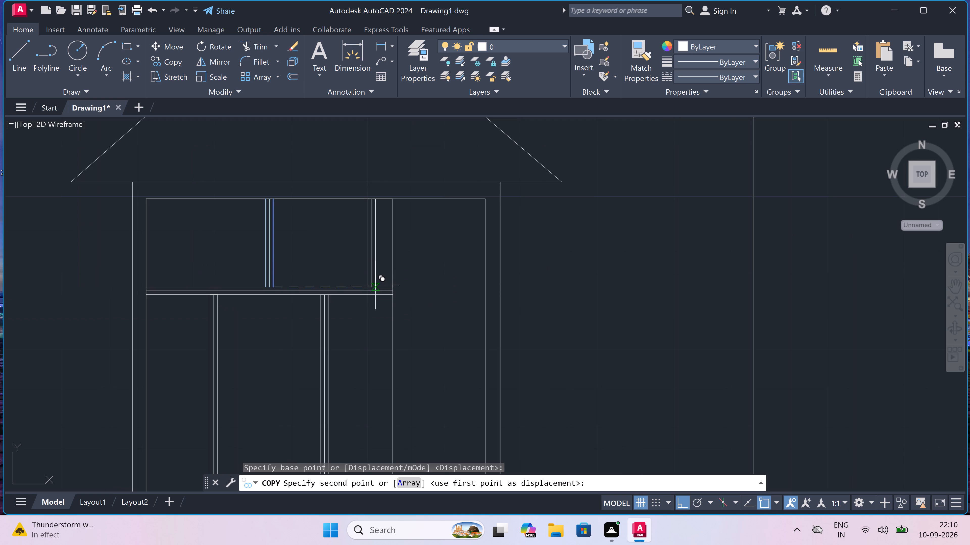
{"action": "left_click", "coordinate": [380, 284]}
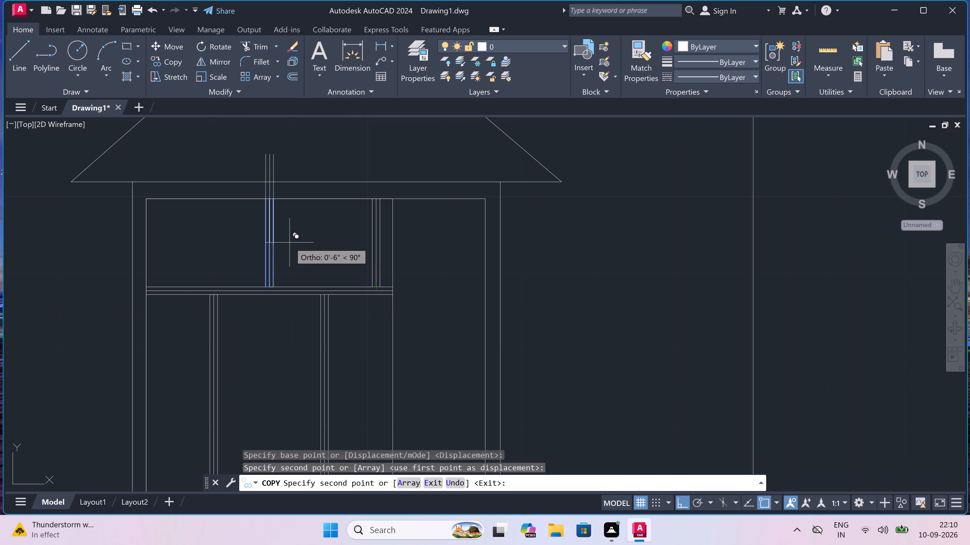
{"action": "key", "text": "Escape"}
Trim away the narrower copied frame's right edge in the right window, below, above and between the transom lines.
{"action": "scroll", "coordinate": [374, 254], "scroll_direction": "down", "scroll_amount": 3}
{"action": "scroll", "coordinate": [387, 274], "scroll_direction": "up", "scroll_amount": 2}
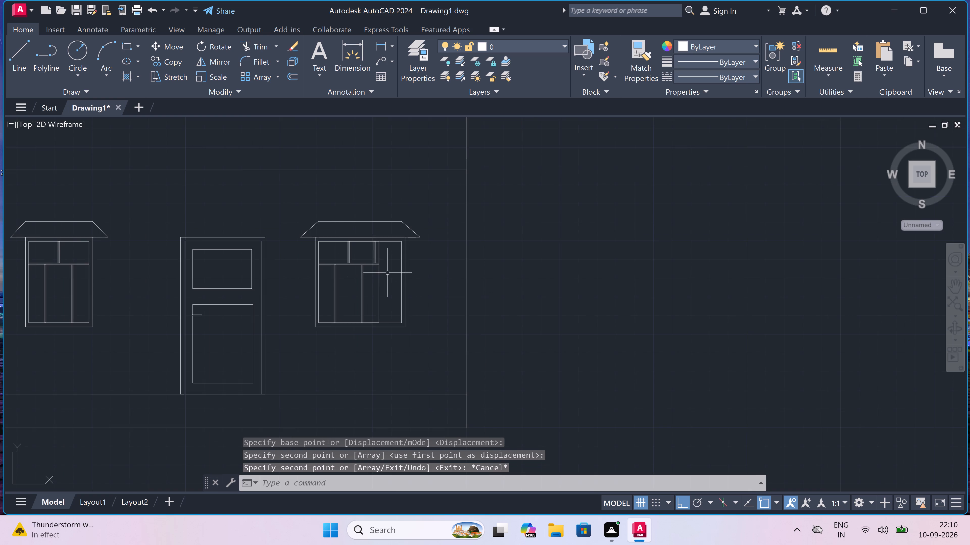
{"action": "left_click", "coordinate": [366, 284]}
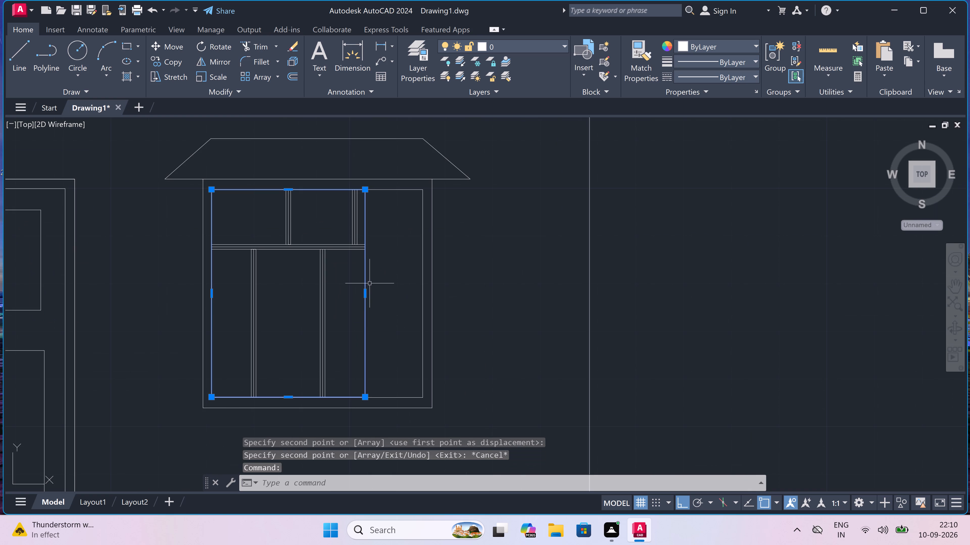
{"action": "key", "text": "Escape"}
{"action": "type", "text": "TR"}
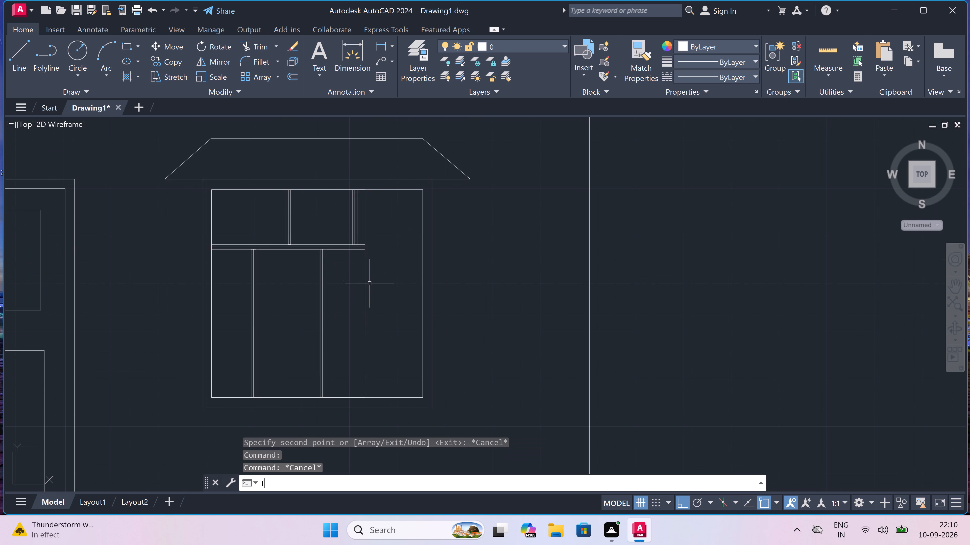
{"action": "key", "text": "space"}
{"action": "left_click_drag", "start_coordinate": [368, 284], "coordinate": [365, 283]}
{"action": "left_click", "coordinate": [363, 281]}
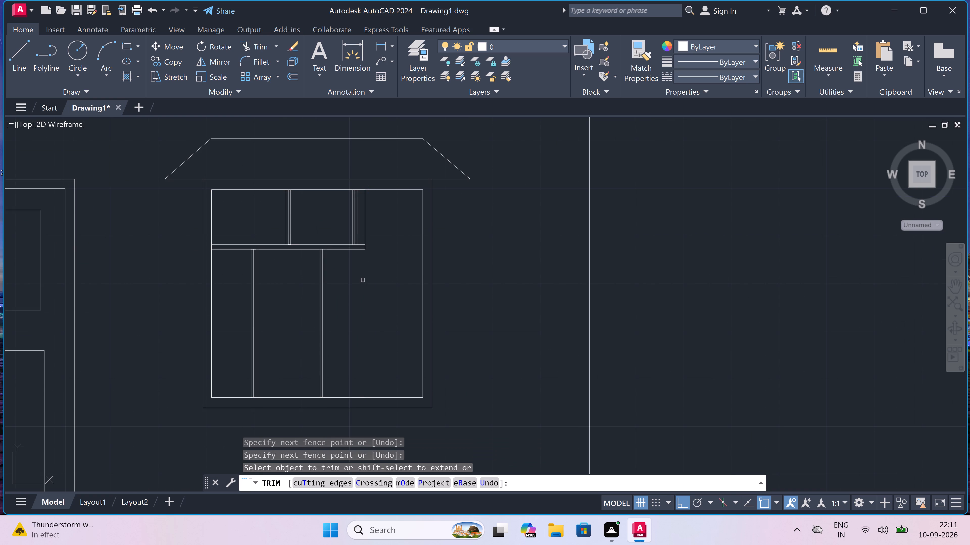
{"action": "scroll", "coordinate": [354, 227], "scroll_direction": "up", "scroll_amount": 3}
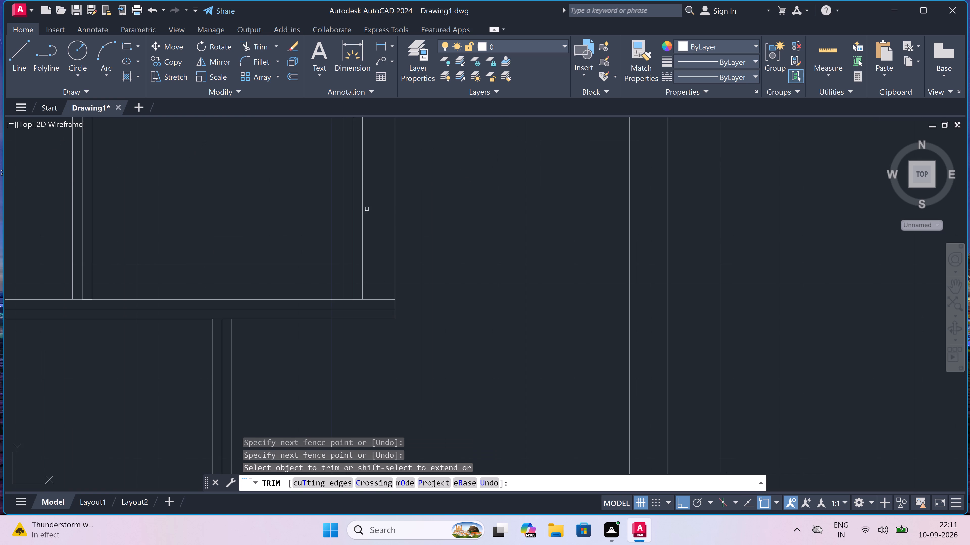
{"action": "left_click", "coordinate": [379, 205]}
{"action": "left_click", "coordinate": [450, 203]}
{"action": "scroll", "coordinate": [427, 301], "scroll_direction": "up", "scroll_amount": 2}
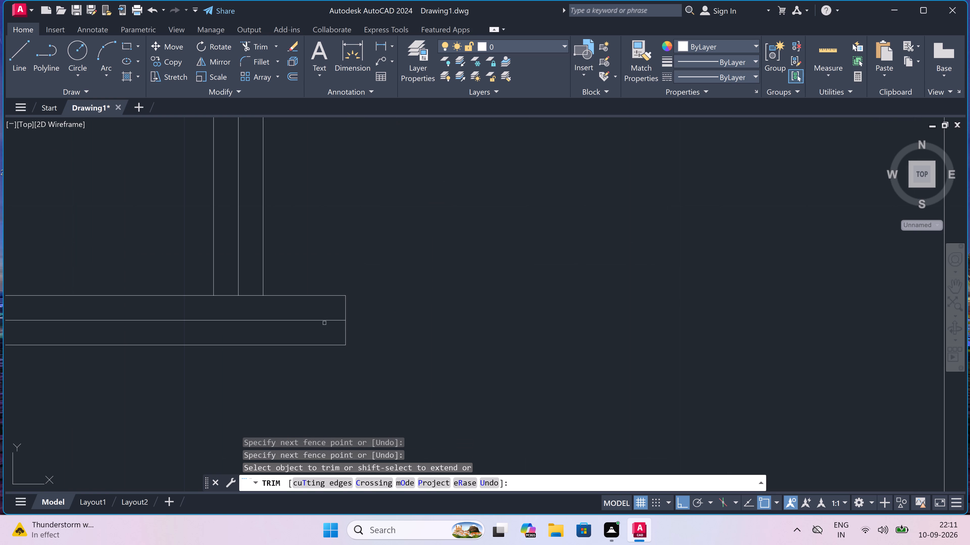
{"action": "left_click", "coordinate": [324, 323]}
{"action": "left_click", "coordinate": [368, 321]}
{"action": "left_click_drag", "start_coordinate": [330, 314], "coordinate": [337, 309]}
{"action": "left_click", "coordinate": [397, 296]}
{"action": "scroll", "coordinate": [398, 296], "scroll_direction": "down", "scroll_amount": 4}
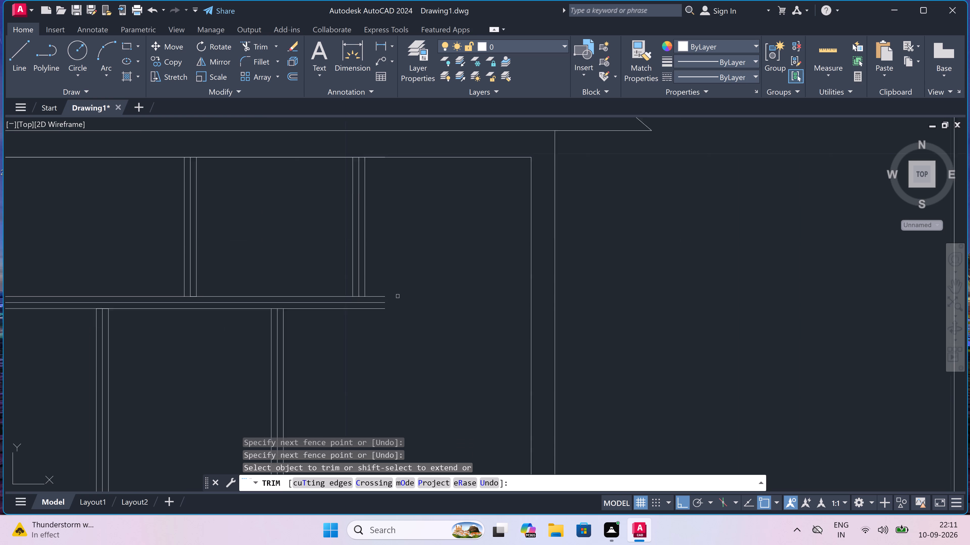
{"action": "scroll", "coordinate": [398, 296], "scroll_direction": "up", "scroll_amount": 1}
{"action": "key", "text": "Escape"}
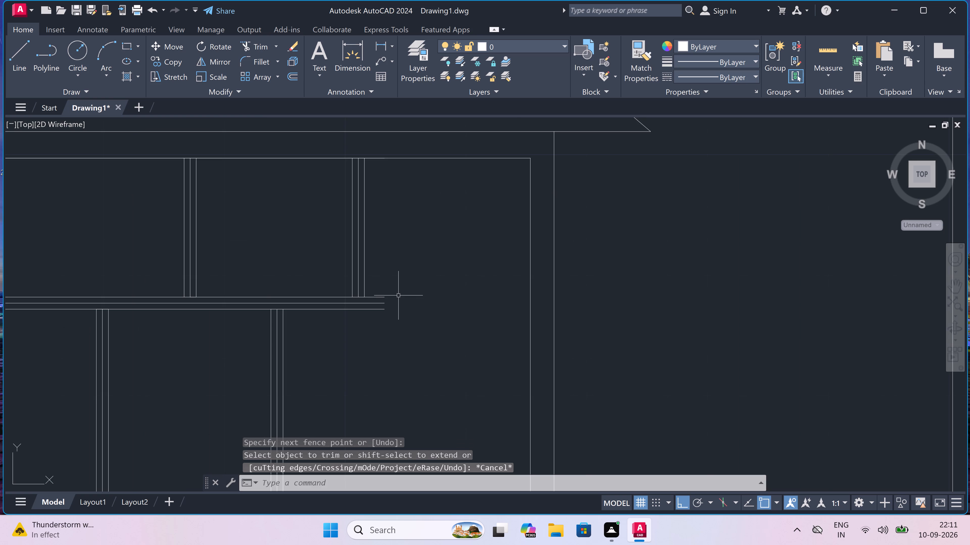
Extend the right window's three transom lines to the new inner frame's right edge.
{"action": "key", "text": "e"}
{"action": "key", "text": "x"}
{"action": "key", "text": "space"}
{"action": "left_click", "coordinate": [376, 279]}
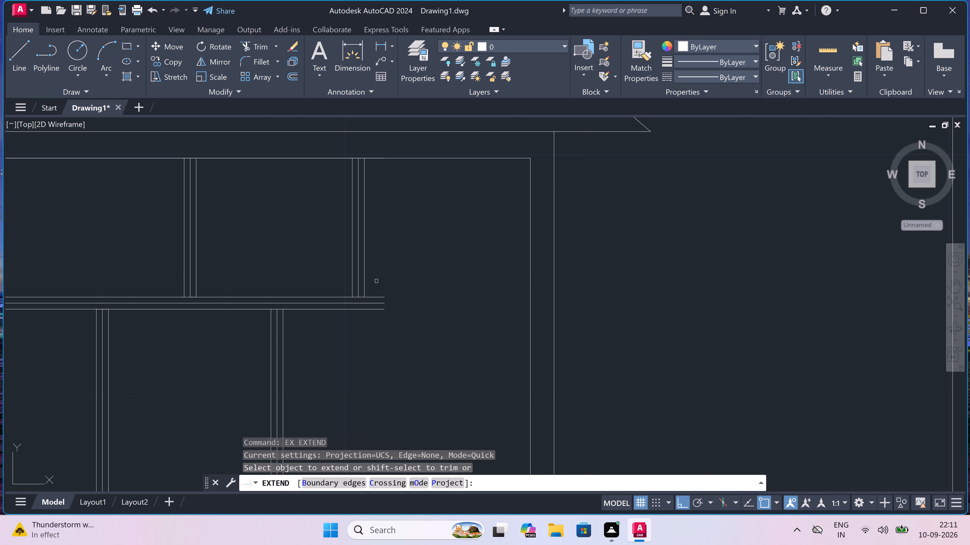
{"action": "left_click", "coordinate": [378, 333]}
{"action": "scroll", "coordinate": [378, 332], "scroll_direction": "down", "scroll_amount": 3}
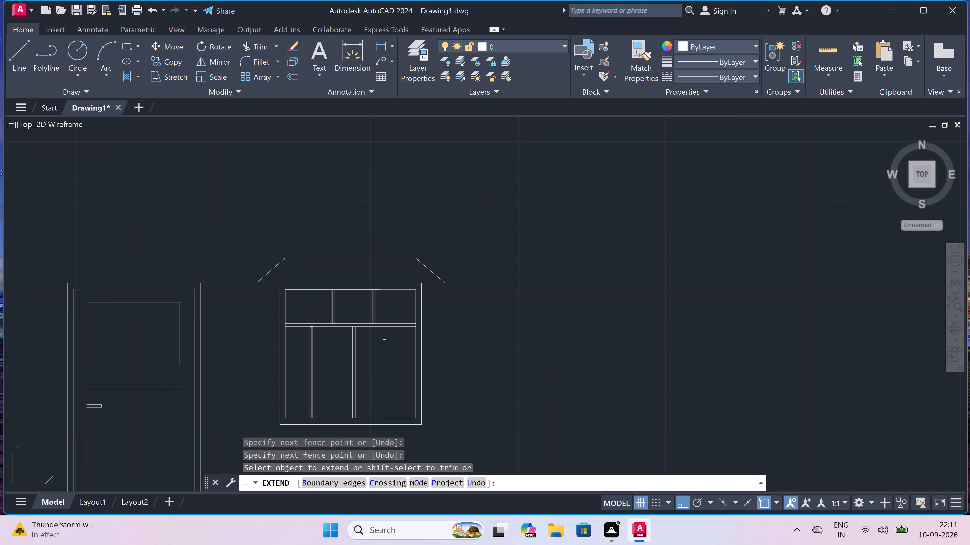
{"action": "key", "text": "Escape"}
Copy the right-hand lower vertical bar horizontally into the right window's empty lower right part, with its top on the transom's bottom line.
{"action": "left_click_drag", "start_coordinate": [373, 351], "coordinate": [365, 358]}
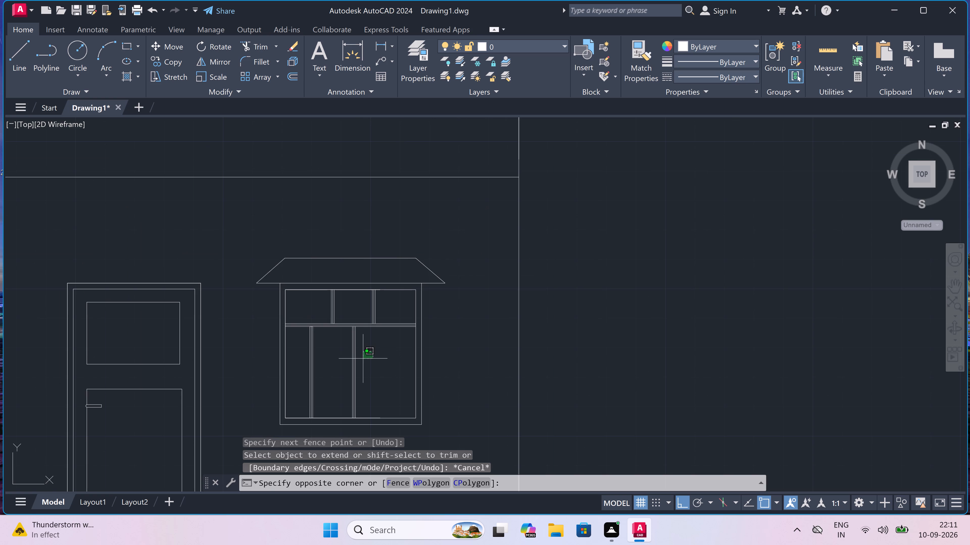
{"action": "left_click", "coordinate": [348, 363]}
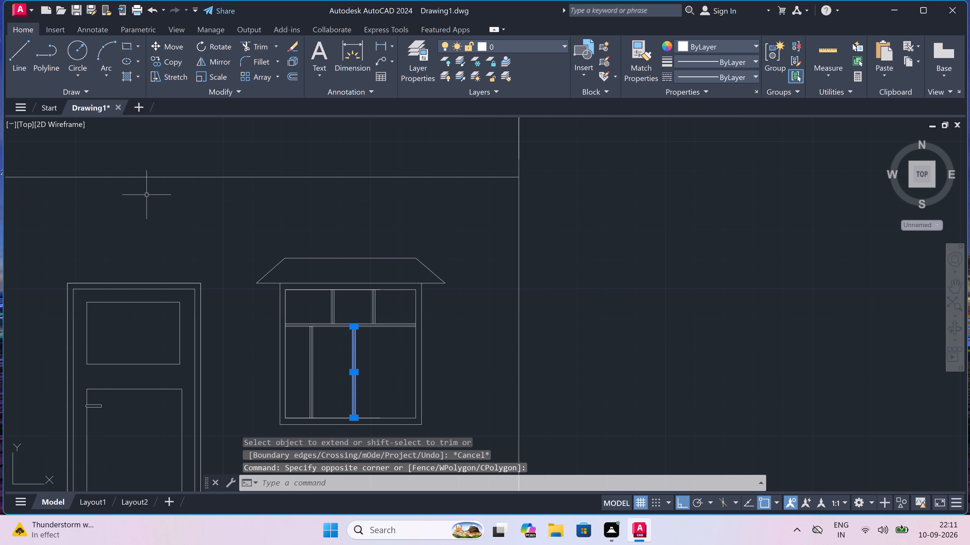
{"action": "left_click", "coordinate": [166, 54]}
{"action": "left_click", "coordinate": [167, 59]}
{"action": "scroll", "coordinate": [348, 325], "scroll_direction": "up", "scroll_amount": 2}
{"action": "scroll", "coordinate": [347, 366], "scroll_direction": "up", "scroll_amount": 1}
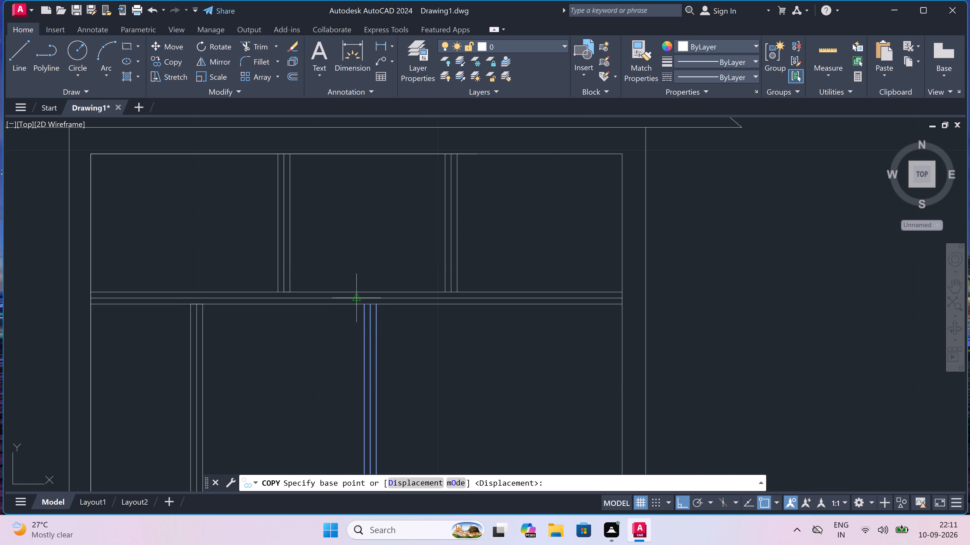
{"action": "left_click", "coordinate": [363, 305]}
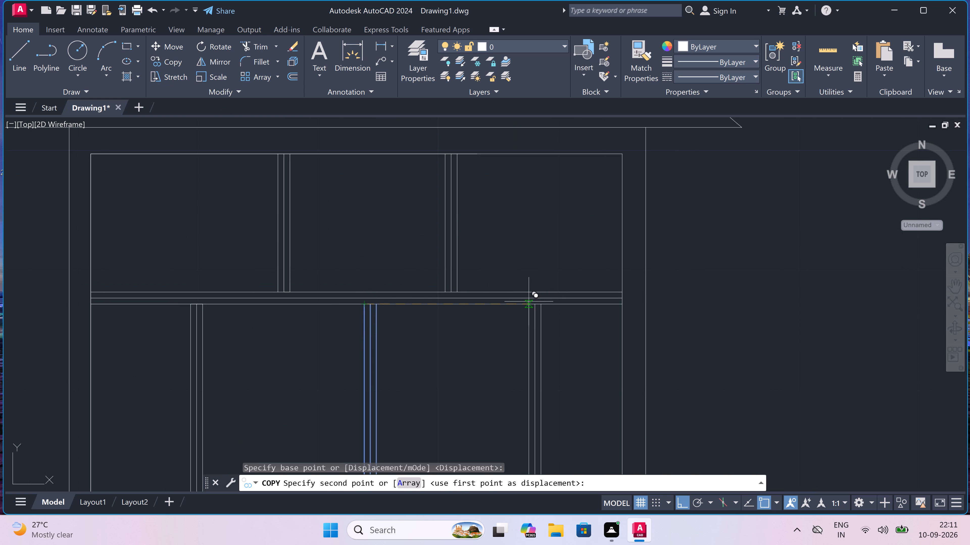
{"action": "left_click_drag", "start_coordinate": [514, 304], "coordinate": [509, 304]}
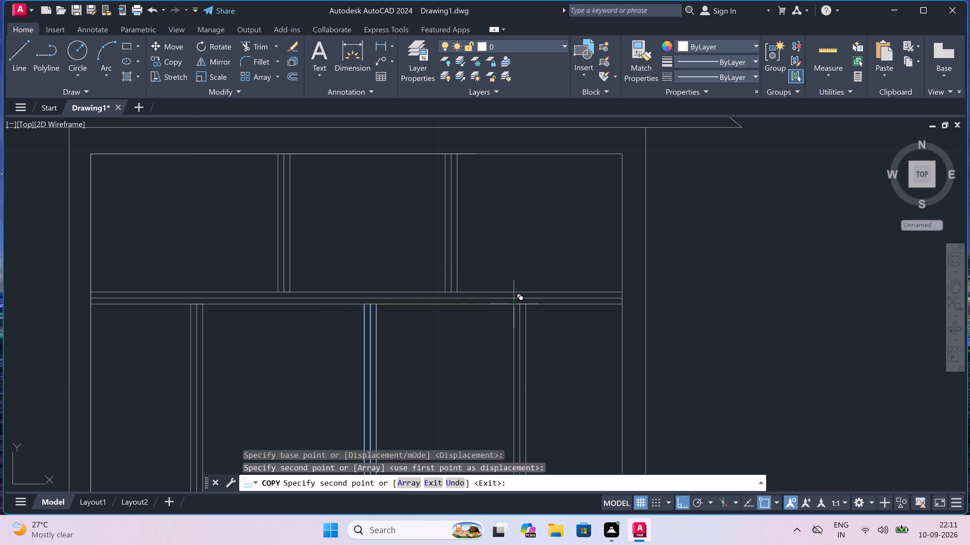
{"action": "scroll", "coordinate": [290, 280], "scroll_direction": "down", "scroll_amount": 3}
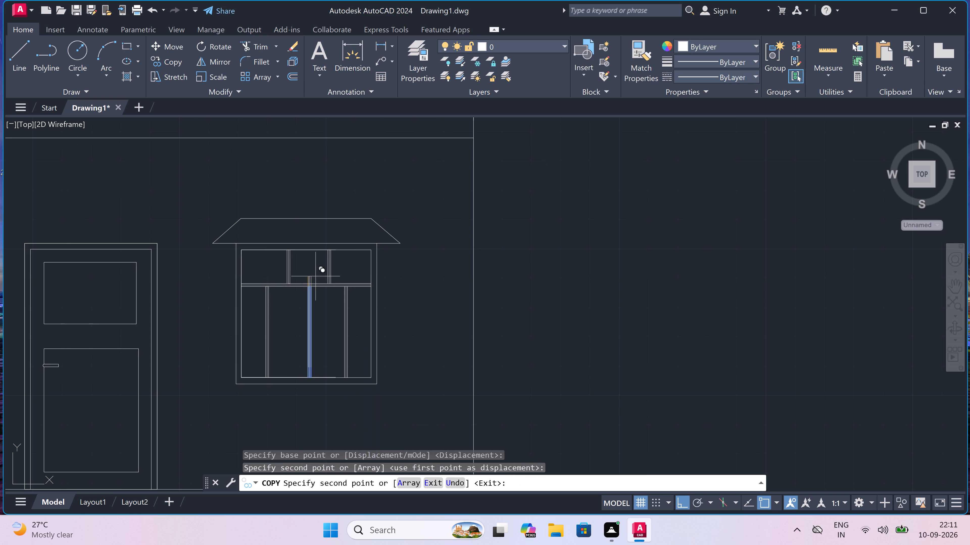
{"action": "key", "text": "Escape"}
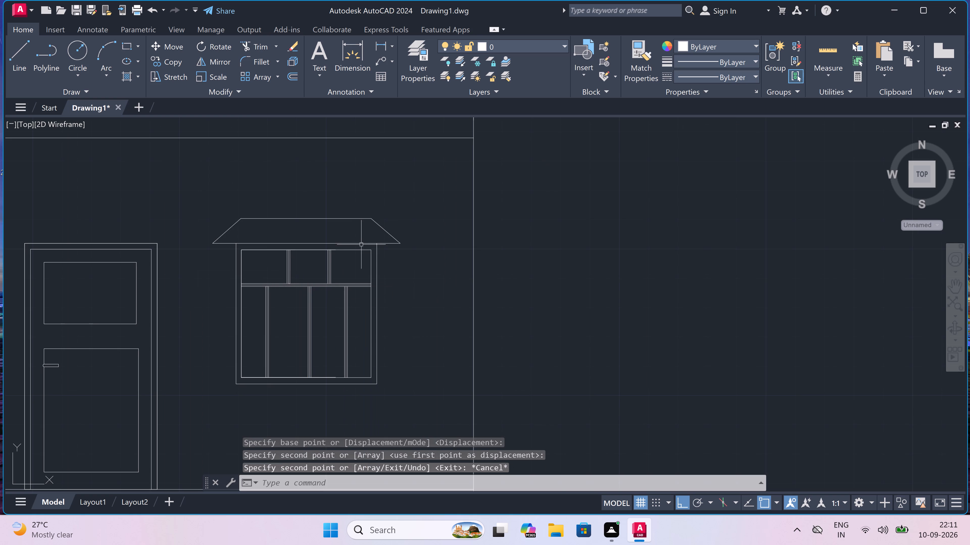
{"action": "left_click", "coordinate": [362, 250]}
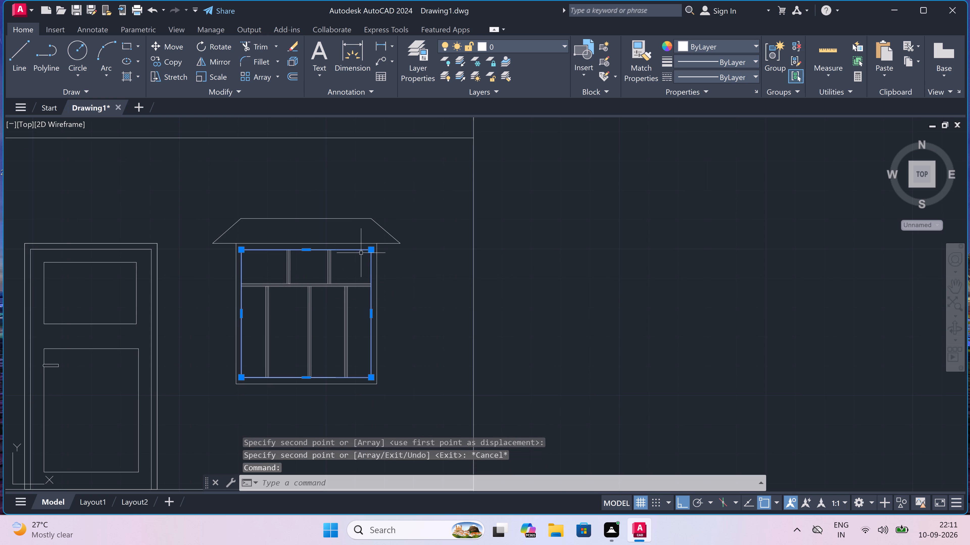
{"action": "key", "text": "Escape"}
Copy both ground-floor windows with their canopies and the door up to the first floor, matching the door's top-right corner to the upper door opening's.
{"action": "scroll", "coordinate": [358, 258], "scroll_direction": "down", "scroll_amount": 4}
{"action": "scroll", "coordinate": [363, 247], "scroll_direction": "up", "scroll_amount": 1}
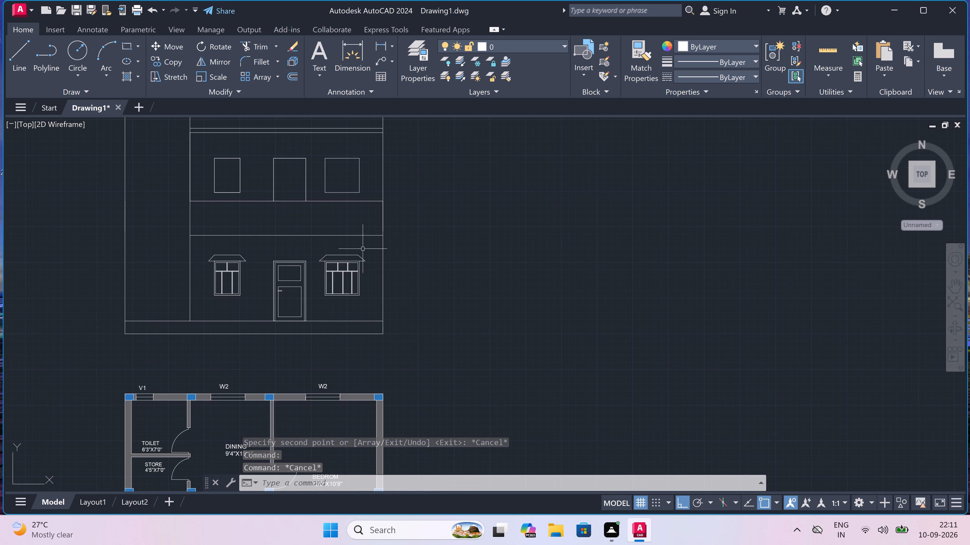
{"action": "scroll", "coordinate": [363, 249], "scroll_direction": "up", "scroll_amount": 3}
{"action": "left_click_drag", "start_coordinate": [363, 249], "coordinate": [360, 261]}
{"action": "scroll", "coordinate": [268, 368], "scroll_direction": "down", "scroll_amount": 3}
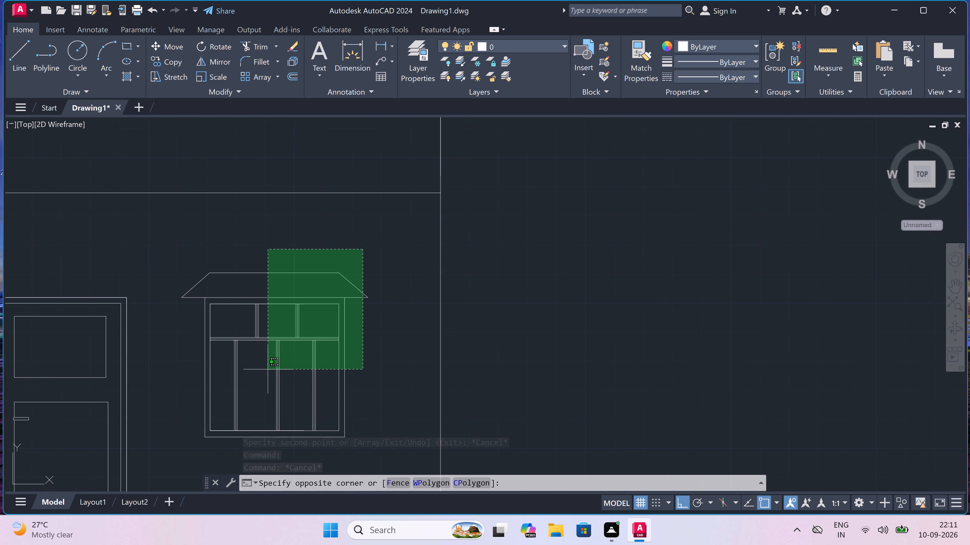
{"action": "scroll", "coordinate": [243, 399], "scroll_direction": "up", "scroll_amount": 1}
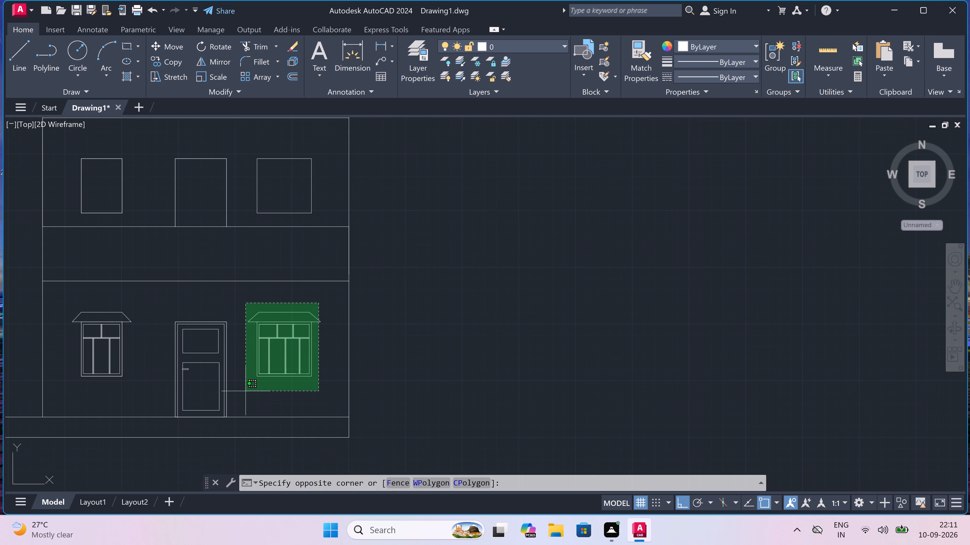
{"action": "left_click", "coordinate": [246, 391]}
{"action": "scroll", "coordinate": [214, 405], "scroll_direction": "up", "scroll_amount": 2}
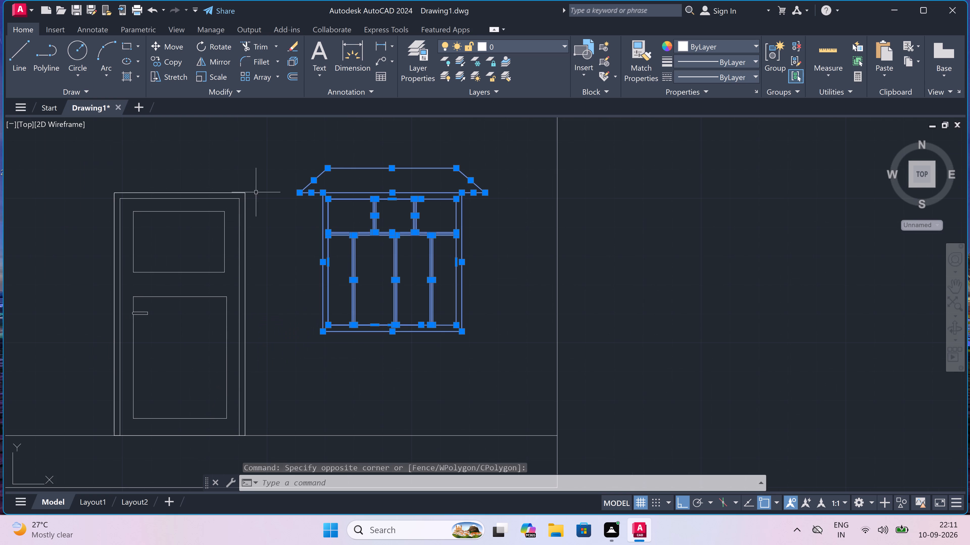
{"action": "left_click_drag", "start_coordinate": [256, 183], "coordinate": [246, 234]}
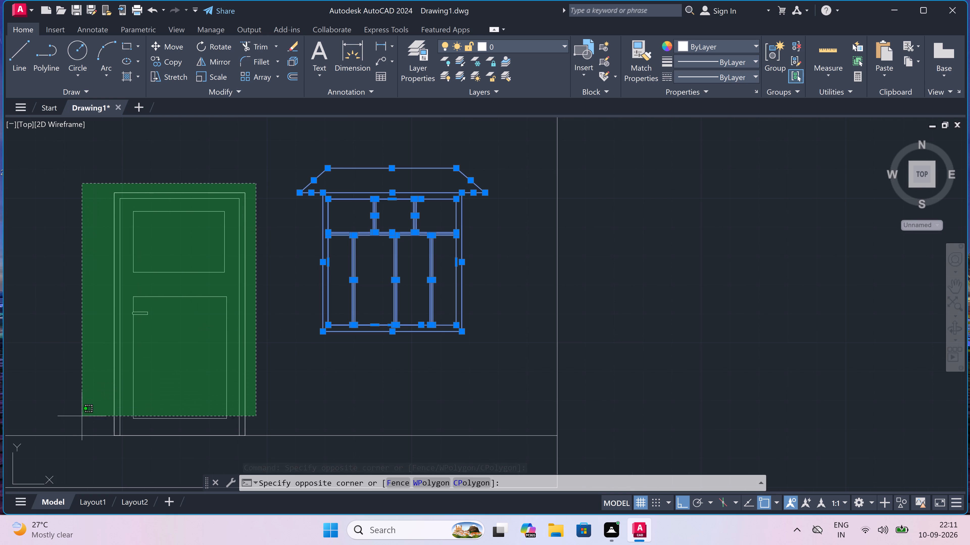
{"action": "left_click", "coordinate": [78, 420]}
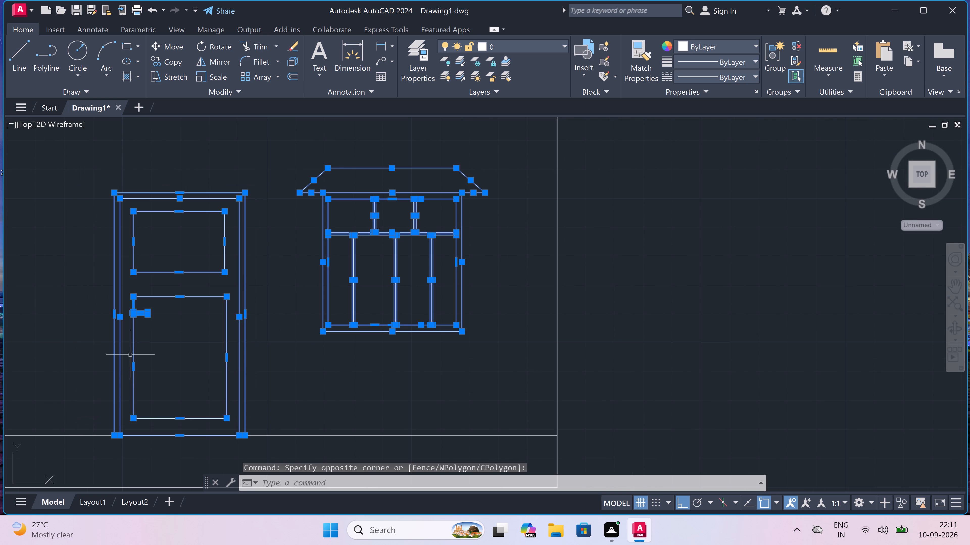
{"action": "scroll", "coordinate": [134, 349], "scroll_direction": "down", "scroll_amount": 3}
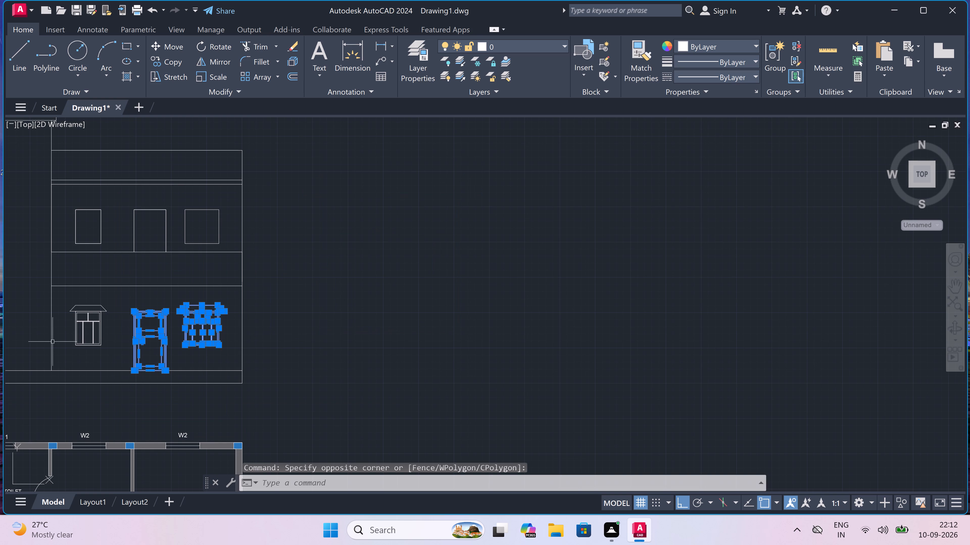
{"action": "scroll", "coordinate": [52, 336], "scroll_direction": "up", "scroll_amount": 3}
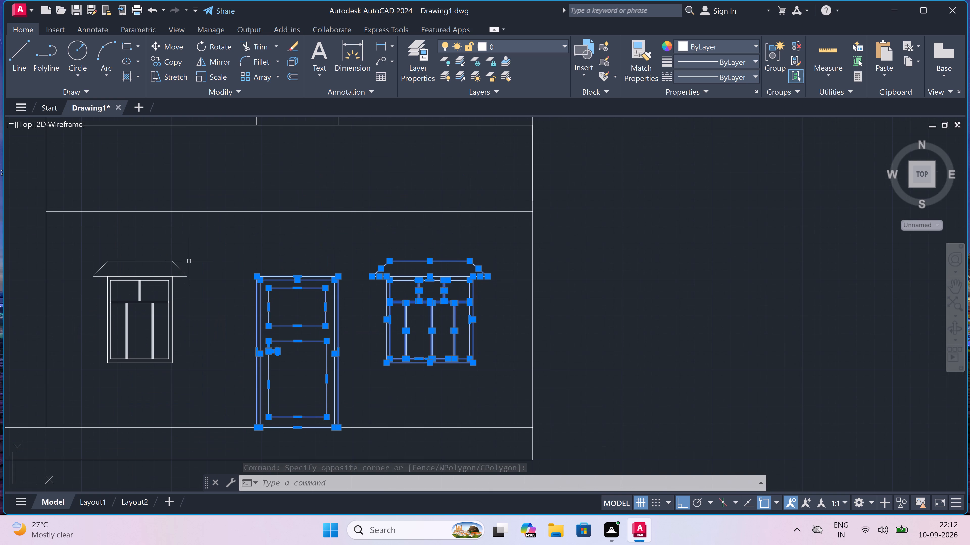
{"action": "left_click", "coordinate": [191, 257]}
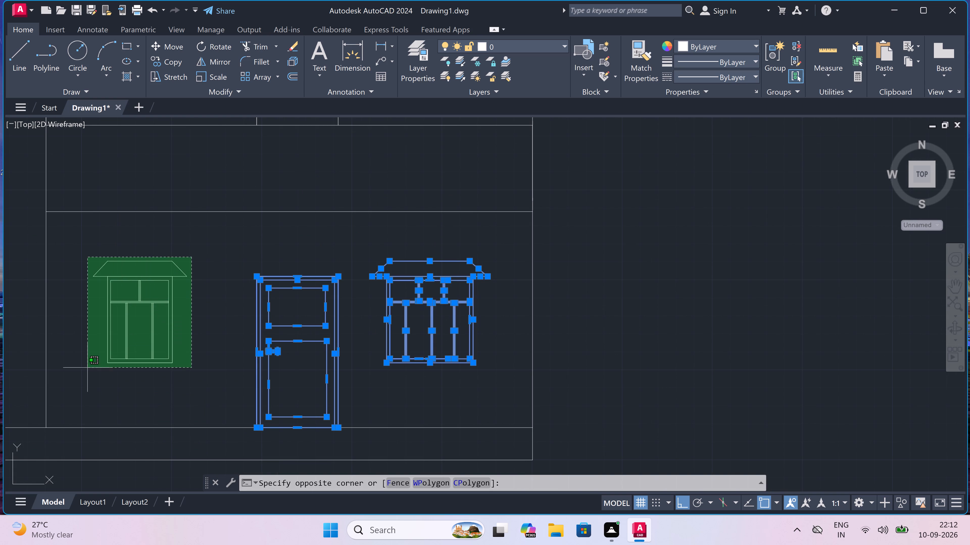
{"action": "left_click", "coordinate": [79, 368]}
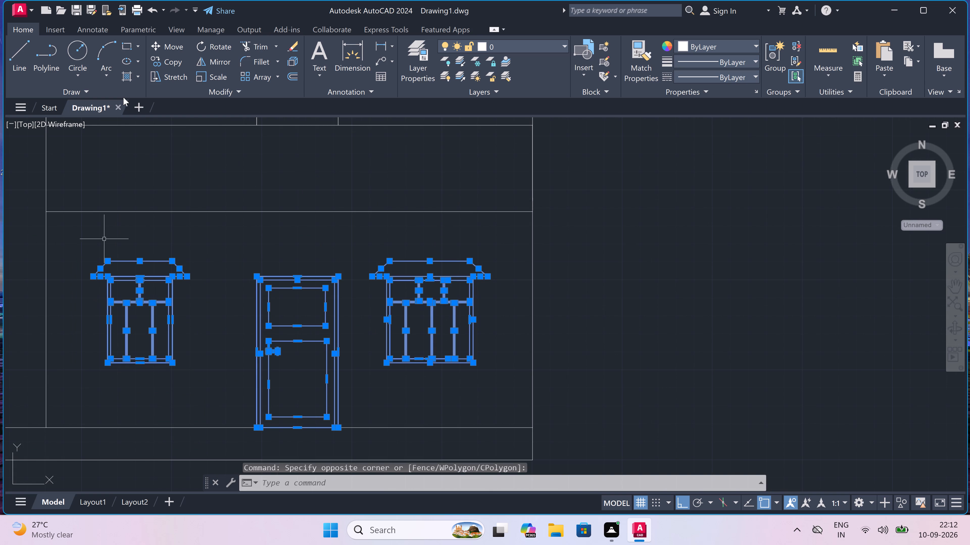
{"action": "left_click", "coordinate": [163, 59]}
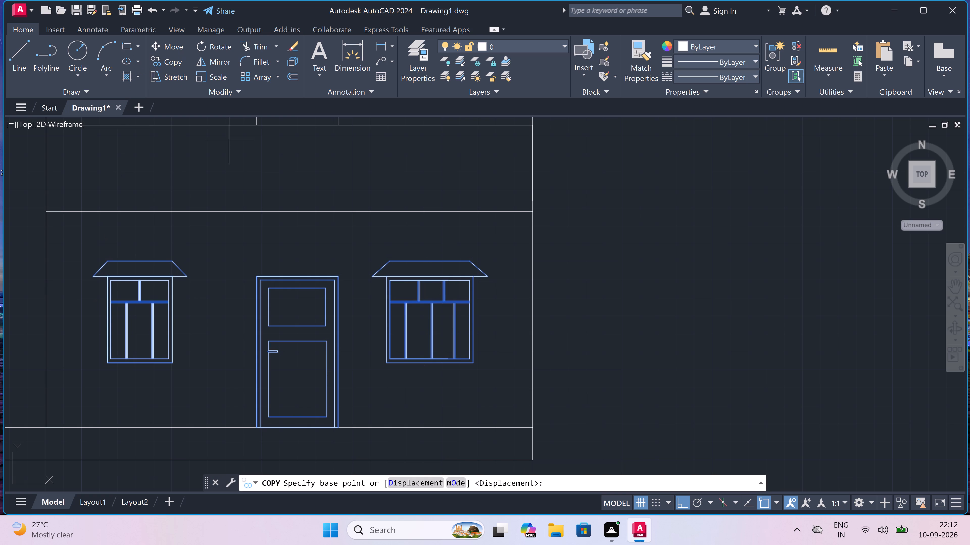
{"action": "scroll", "coordinate": [346, 418], "scroll_direction": "up", "scroll_amount": 2}
{"action": "scroll", "coordinate": [323, 449], "scroll_direction": "down", "scroll_amount": 1}
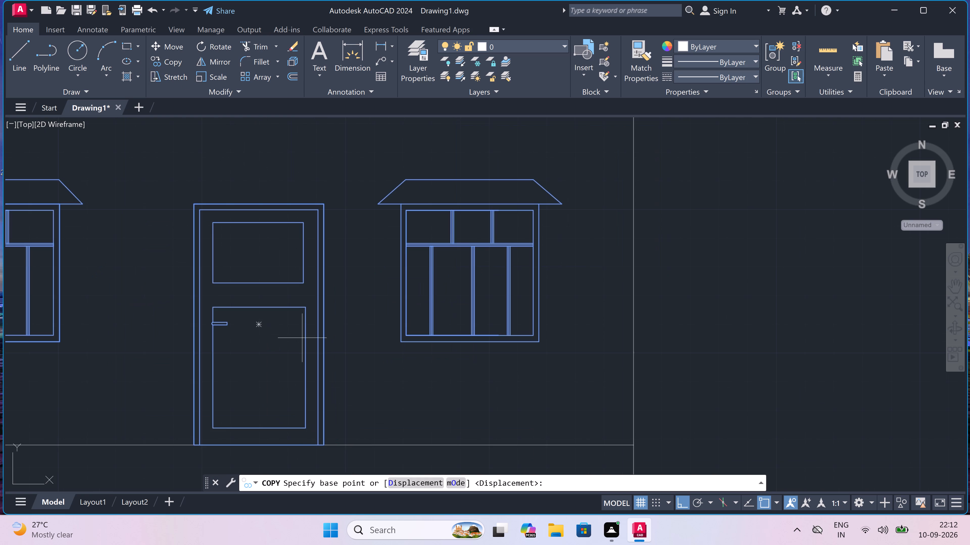
{"action": "scroll", "coordinate": [313, 205], "scroll_direction": "up", "scroll_amount": 1}
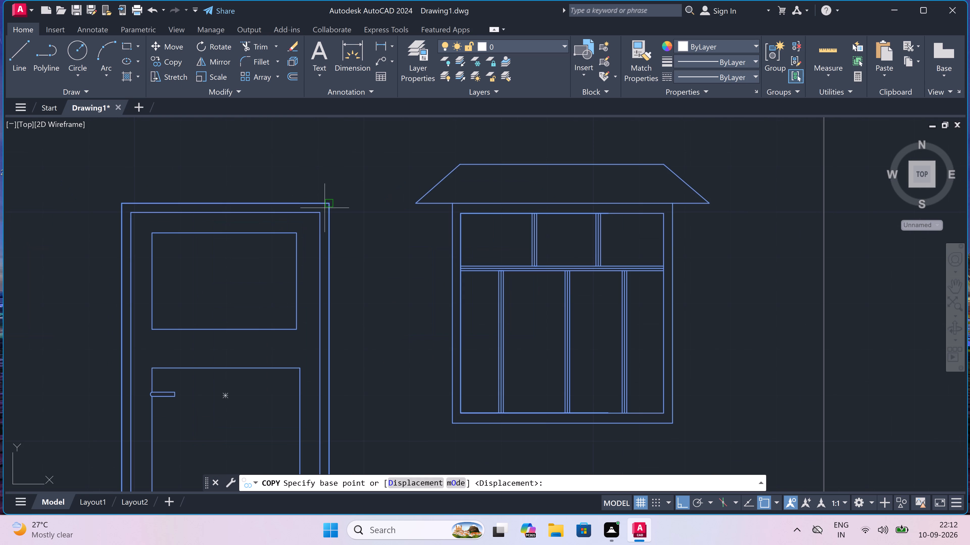
{"action": "left_click", "coordinate": [331, 202]}
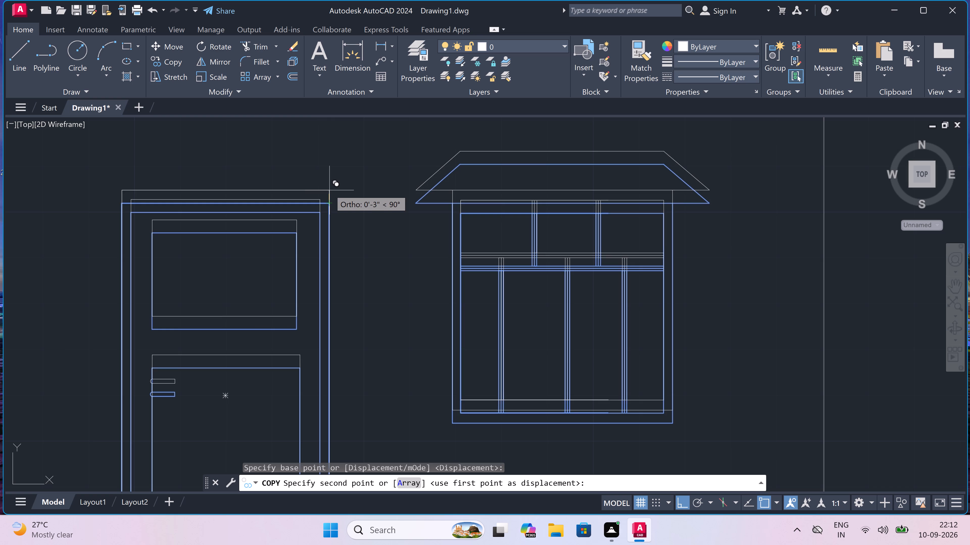
{"action": "scroll", "coordinate": [329, 189], "scroll_direction": "down", "scroll_amount": 3}
{"action": "scroll", "coordinate": [333, 272], "scroll_direction": "down", "scroll_amount": 4}
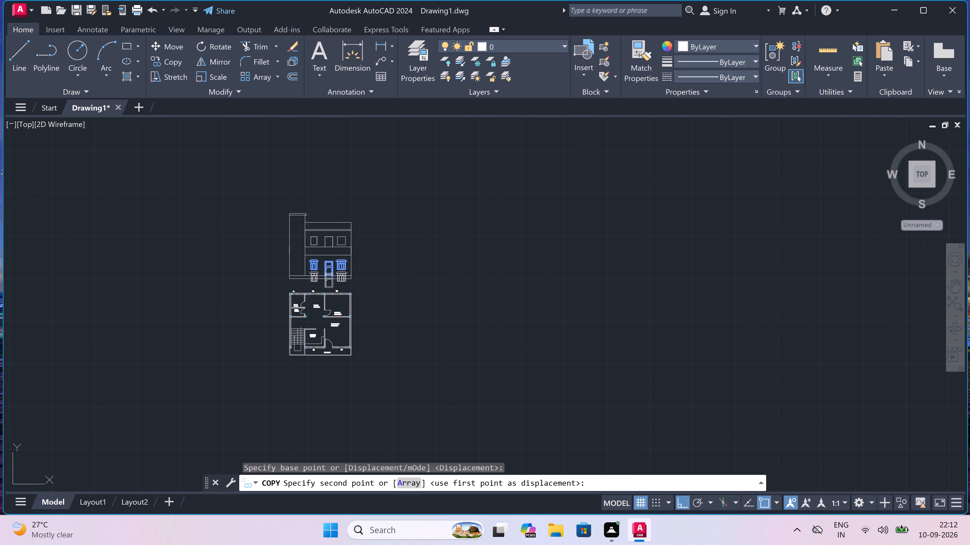
{"action": "scroll", "coordinate": [326, 234], "scroll_direction": "up", "scroll_amount": 6}
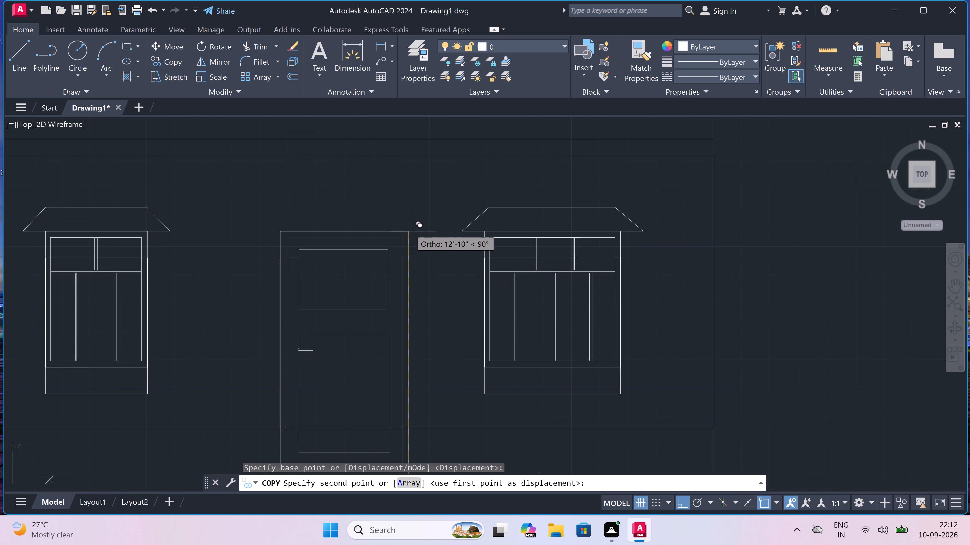
{"action": "scroll", "coordinate": [406, 261], "scroll_direction": "up", "scroll_amount": 3}
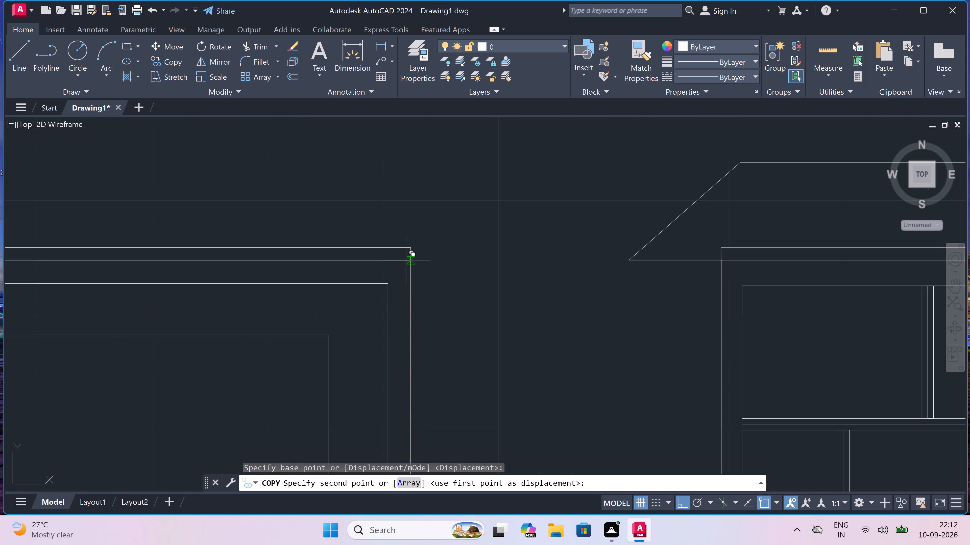
{"action": "scroll", "coordinate": [406, 251], "scroll_direction": "up", "scroll_amount": 2}
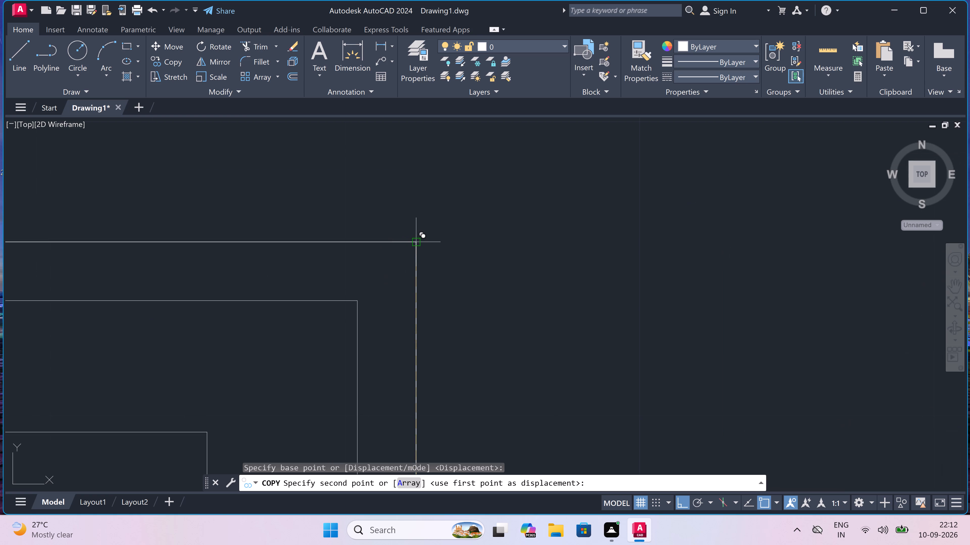
{"action": "left_click", "coordinate": [417, 241]}
{"action": "scroll", "coordinate": [393, 207], "scroll_direction": "down", "scroll_amount": 7}
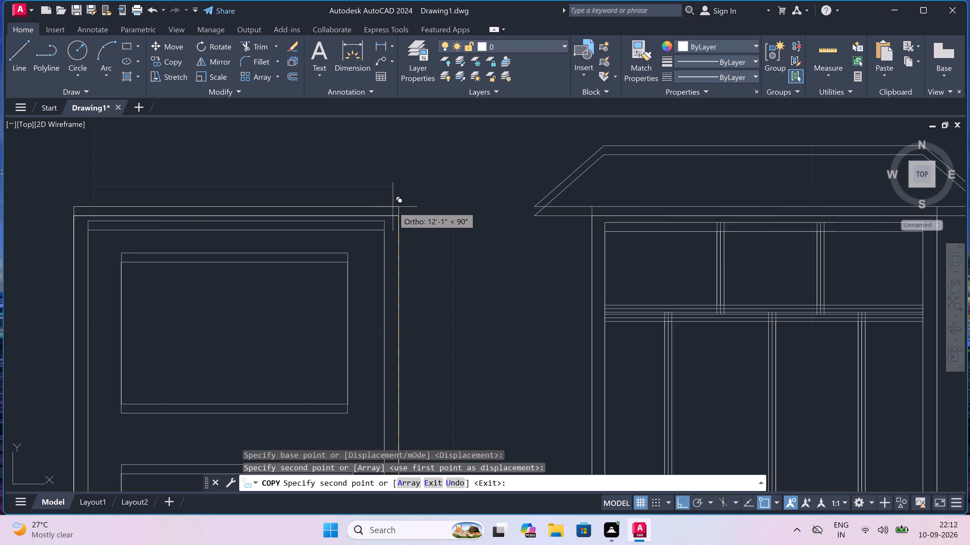
{"action": "scroll", "coordinate": [393, 207], "scroll_direction": "down", "scroll_amount": 2}
{"action": "key", "text": "Escape"}
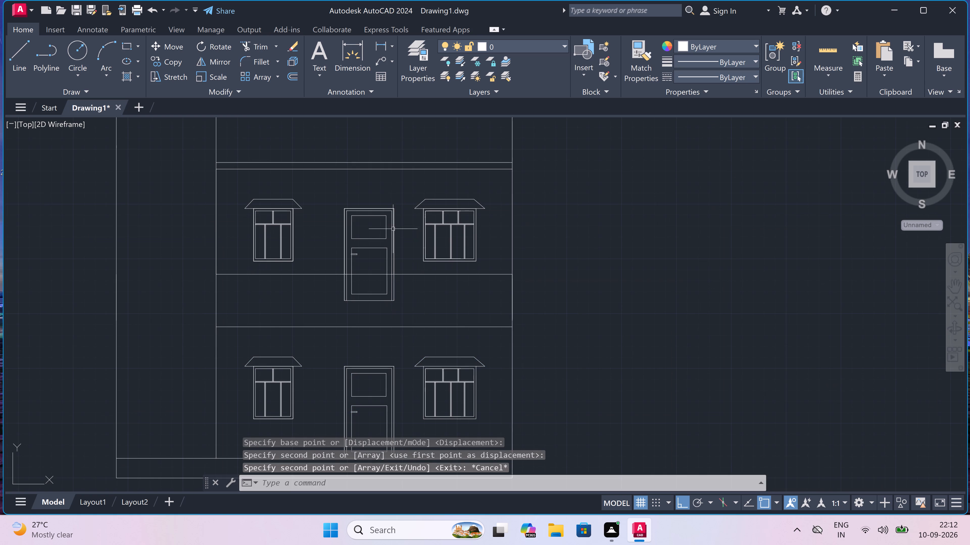
Trim away all lines of the copied first-floor door that extend below the first-floor level line.
{"action": "scroll", "coordinate": [276, 262], "scroll_direction": "down", "scroll_amount": 3}
{"action": "scroll", "coordinate": [286, 271], "scroll_direction": "up", "scroll_amount": 2}
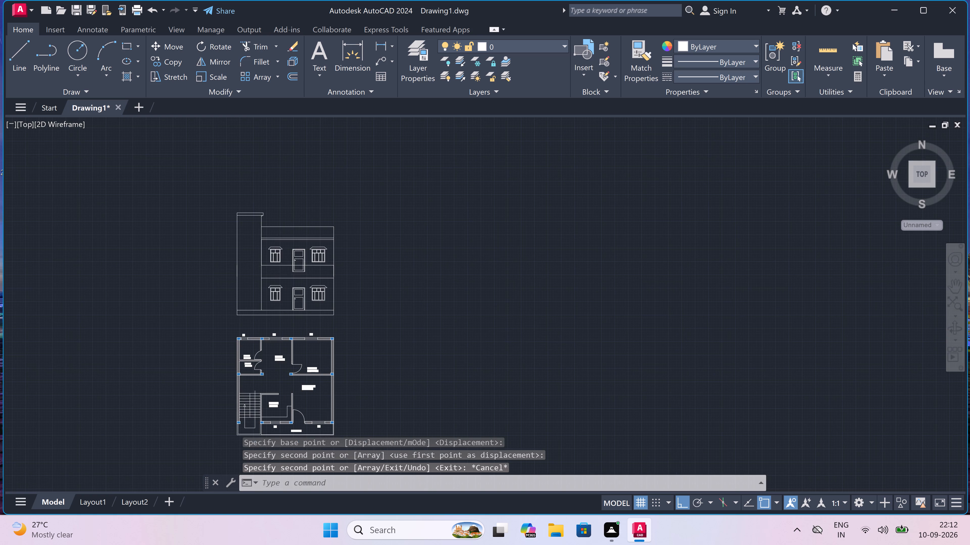
{"action": "scroll", "coordinate": [310, 261], "scroll_direction": "up", "scroll_amount": 4}
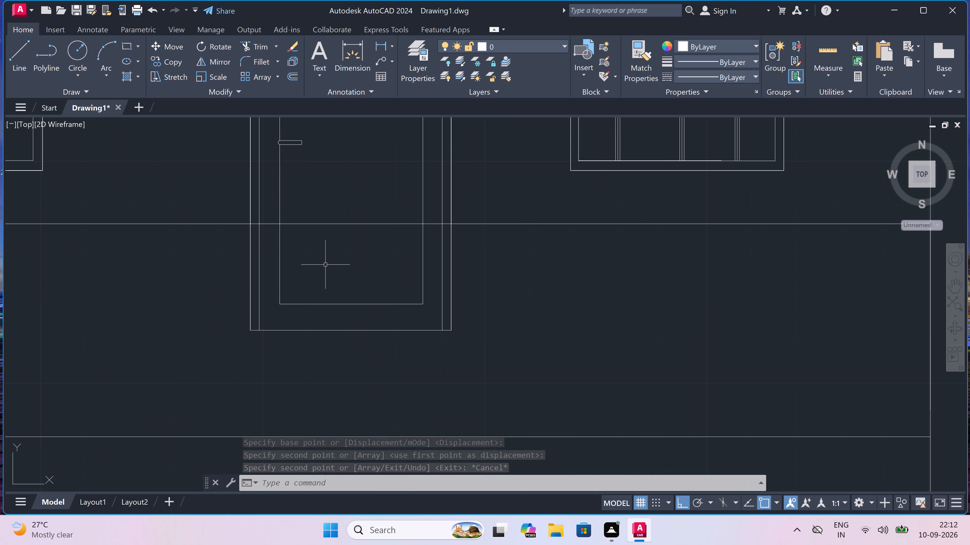
{"action": "type", "text": "TR"}
{"action": "key", "text": "space"}
{"action": "left_click_drag", "start_coordinate": [482, 257], "coordinate": [479, 257]}
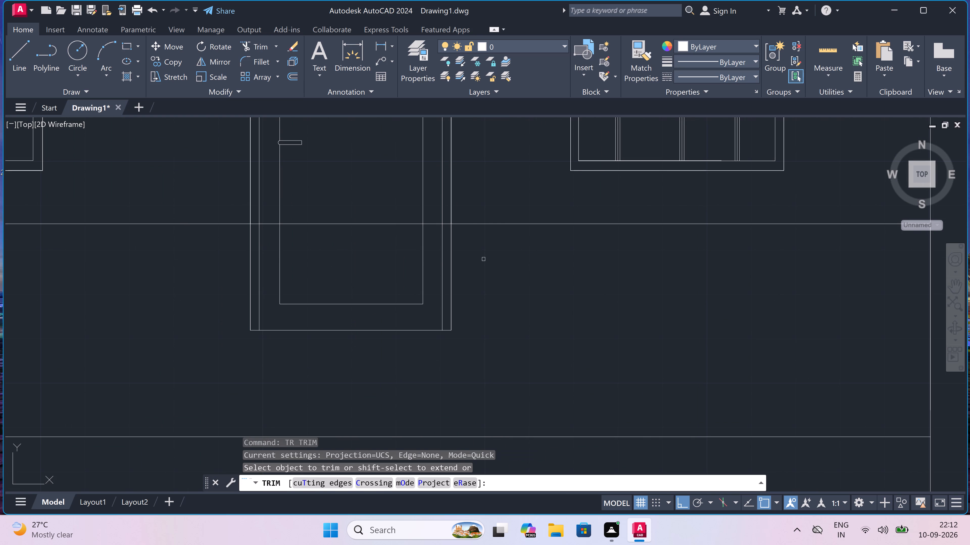
{"action": "left_click", "coordinate": [221, 268]}
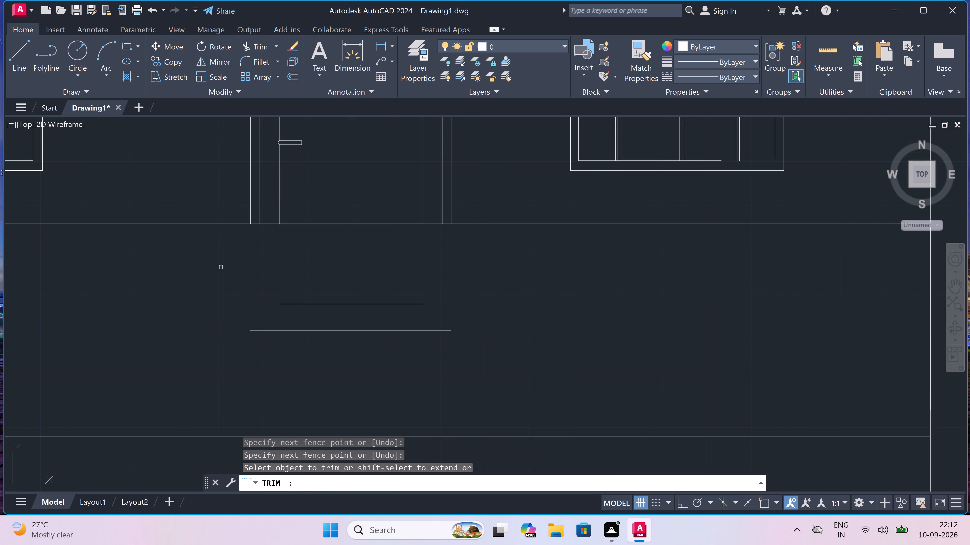
{"action": "left_click_drag", "start_coordinate": [321, 261], "coordinate": [324, 271]}
{"action": "left_click_drag", "start_coordinate": [328, 347], "coordinate": [328, 343]}
{"action": "left_click", "coordinate": [327, 277]}
{"action": "key", "text": "Escape"}
{"action": "scroll", "coordinate": [328, 279], "scroll_direction": "down", "scroll_amount": 4}
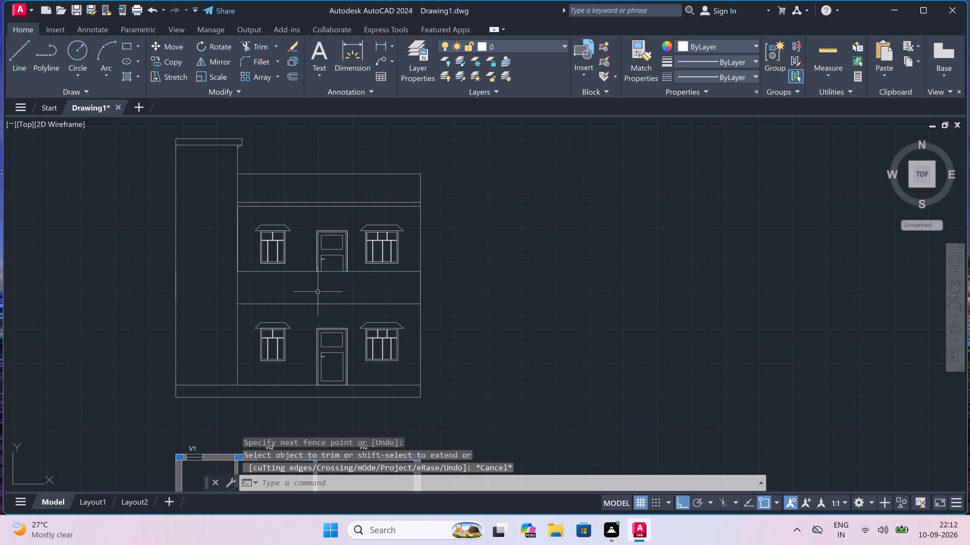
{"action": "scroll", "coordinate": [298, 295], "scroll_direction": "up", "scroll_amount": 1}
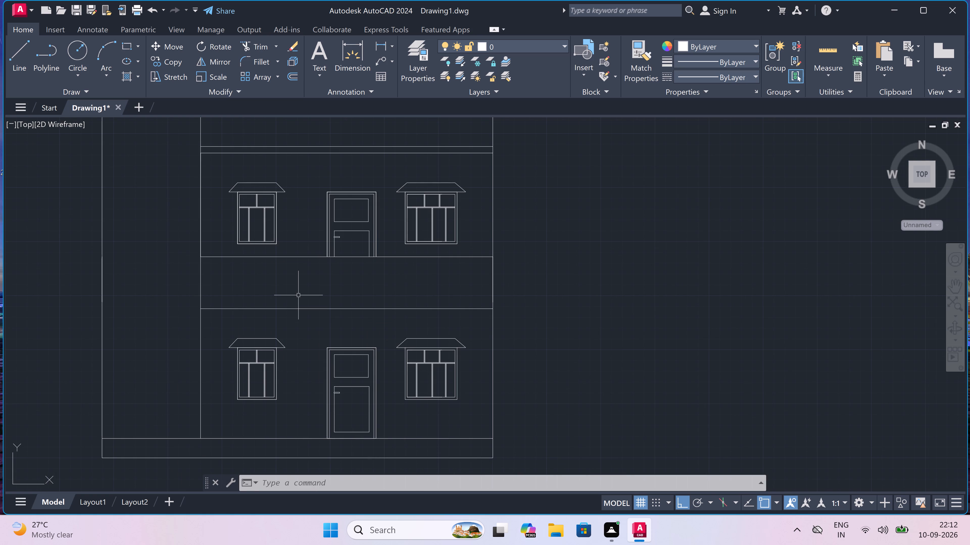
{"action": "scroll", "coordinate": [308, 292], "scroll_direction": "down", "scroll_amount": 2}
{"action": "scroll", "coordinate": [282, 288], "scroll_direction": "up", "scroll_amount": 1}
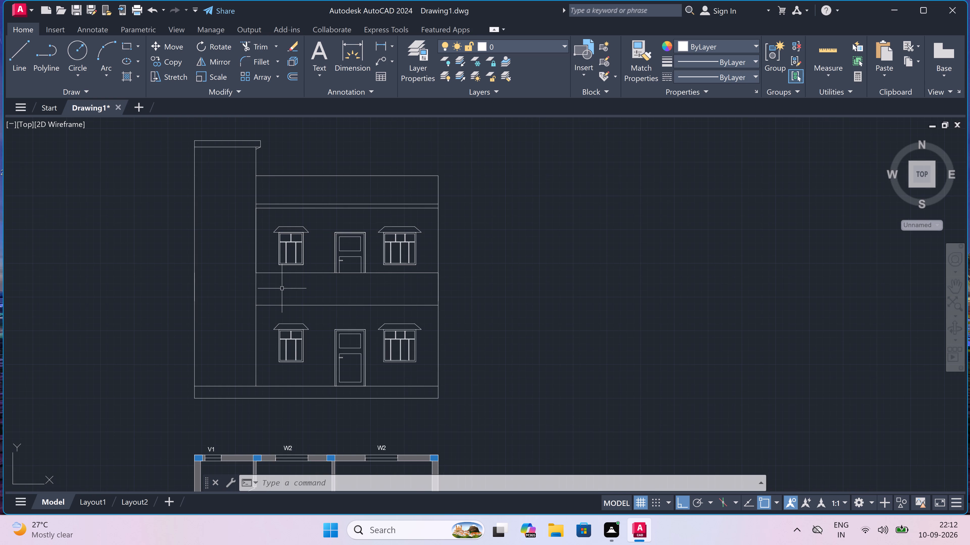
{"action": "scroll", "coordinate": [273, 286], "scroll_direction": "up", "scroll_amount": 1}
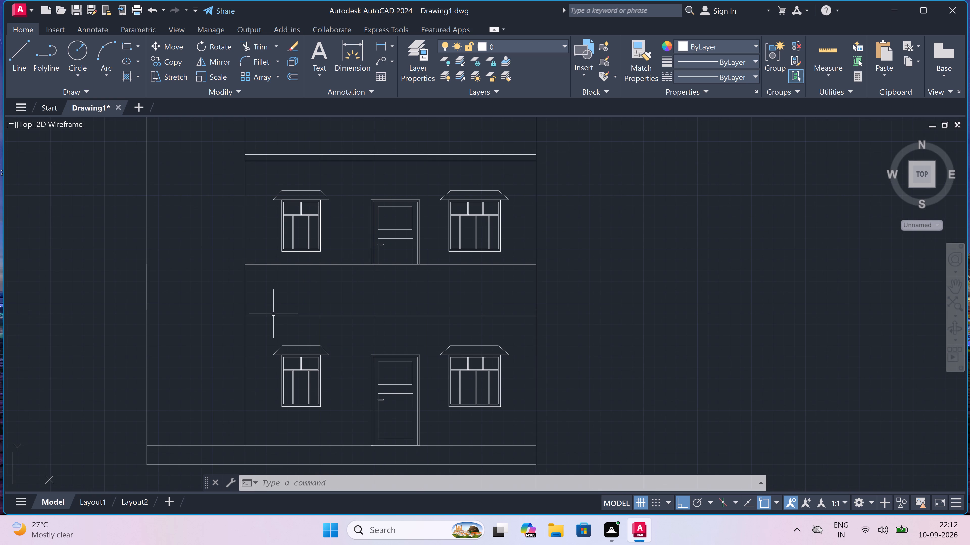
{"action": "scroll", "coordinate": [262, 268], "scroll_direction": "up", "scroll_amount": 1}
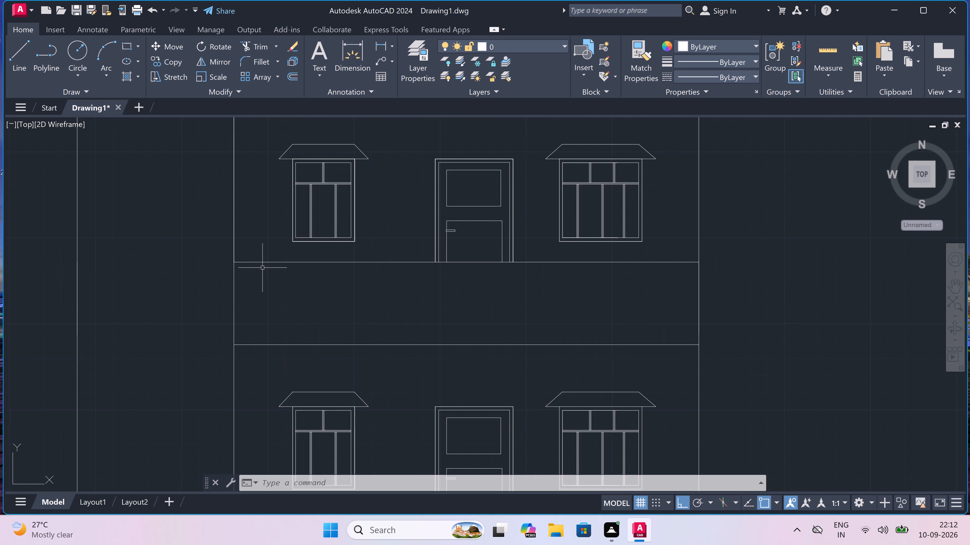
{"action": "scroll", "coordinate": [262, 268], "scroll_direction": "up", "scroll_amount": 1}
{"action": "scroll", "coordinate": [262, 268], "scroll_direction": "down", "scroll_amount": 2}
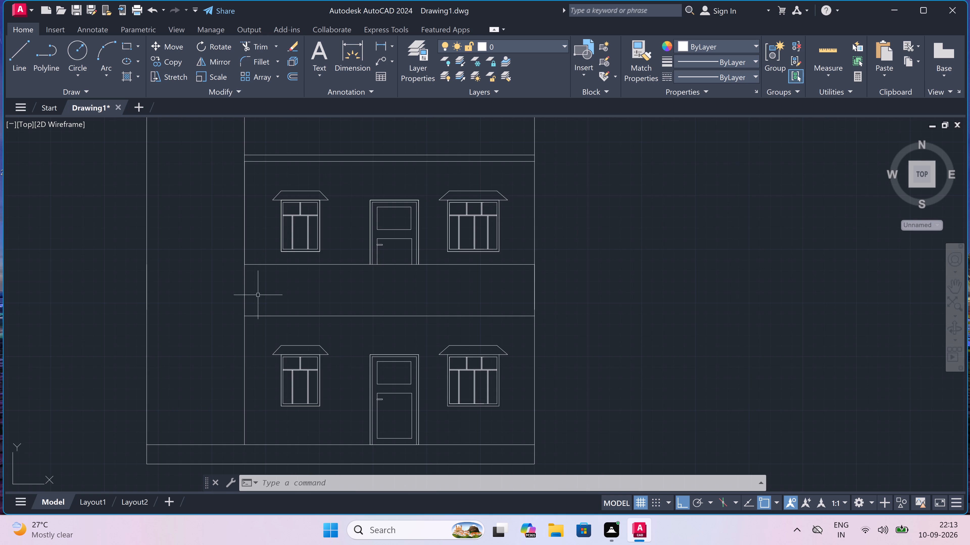
Draw a line from the left end of the ground-floor ceiling line, rising in three 2" segments, then horizontally to the right wall.
{"action": "type", "text": "L"}
{"action": "key", "text": "space"}
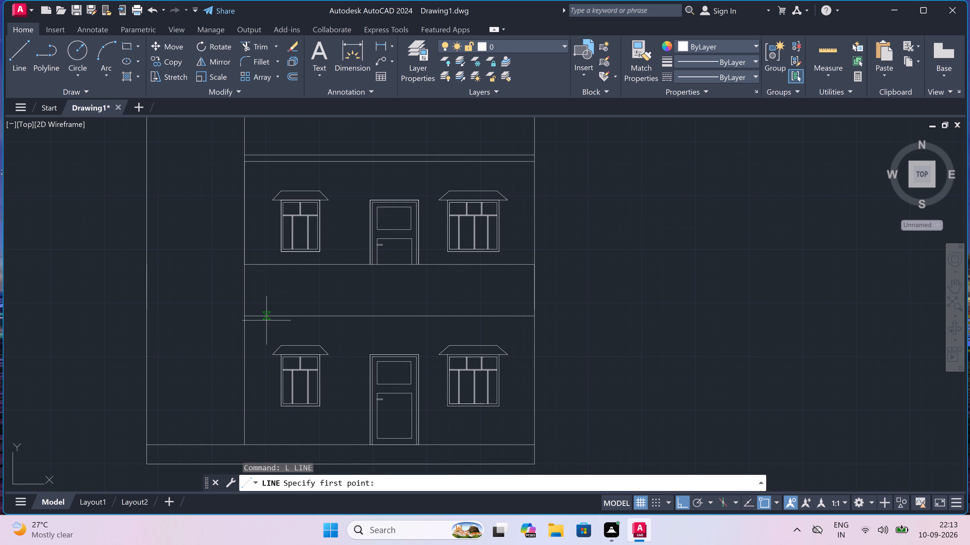
{"action": "left_click", "coordinate": [243, 315]}
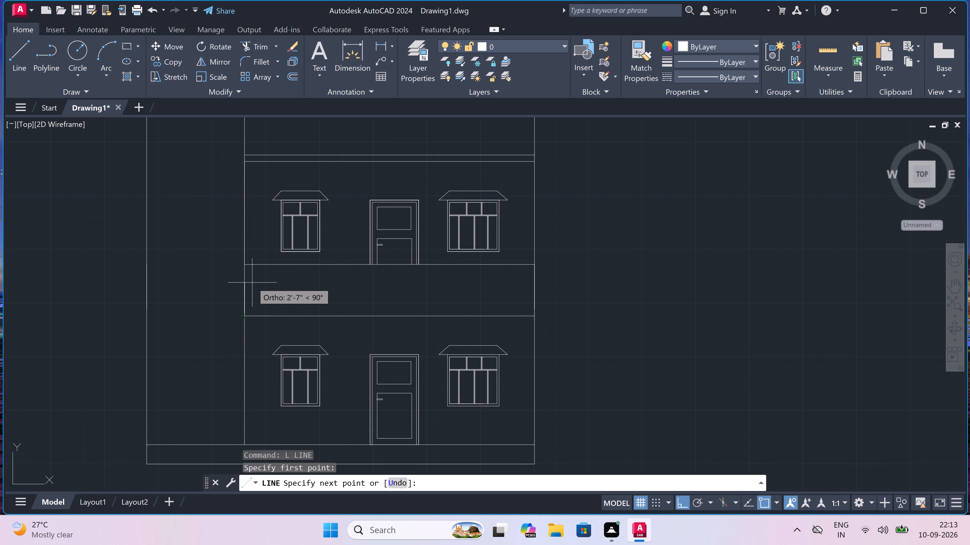
{"action": "type", "text": "2\""}
{"action": "key", "text": "space"}
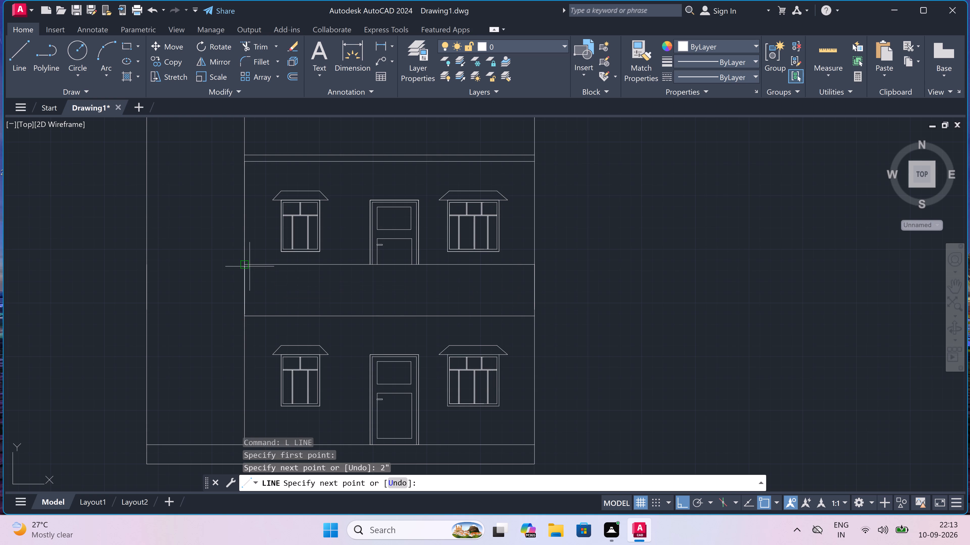
{"action": "type", "text": "2\""}
{"action": "key", "text": "space"}
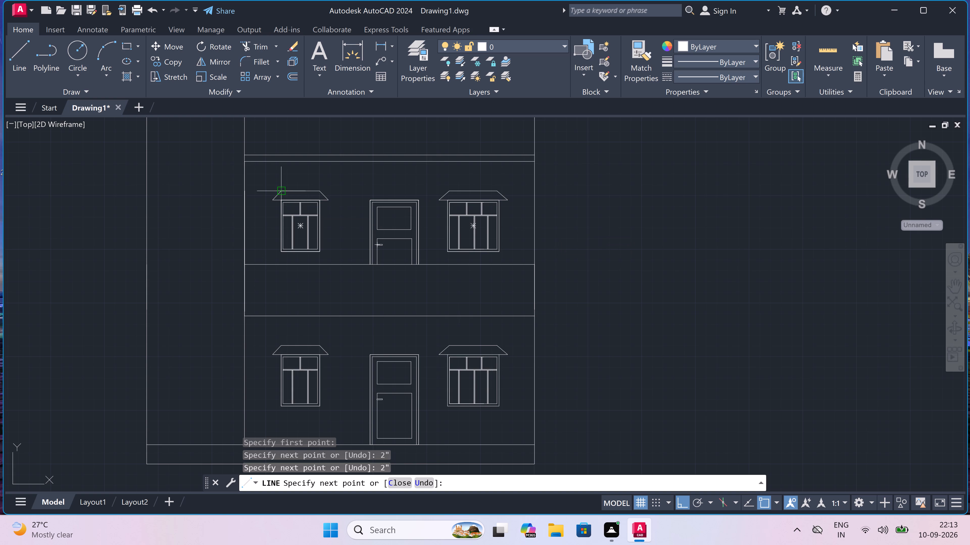
{"action": "type", "text": "2\""}
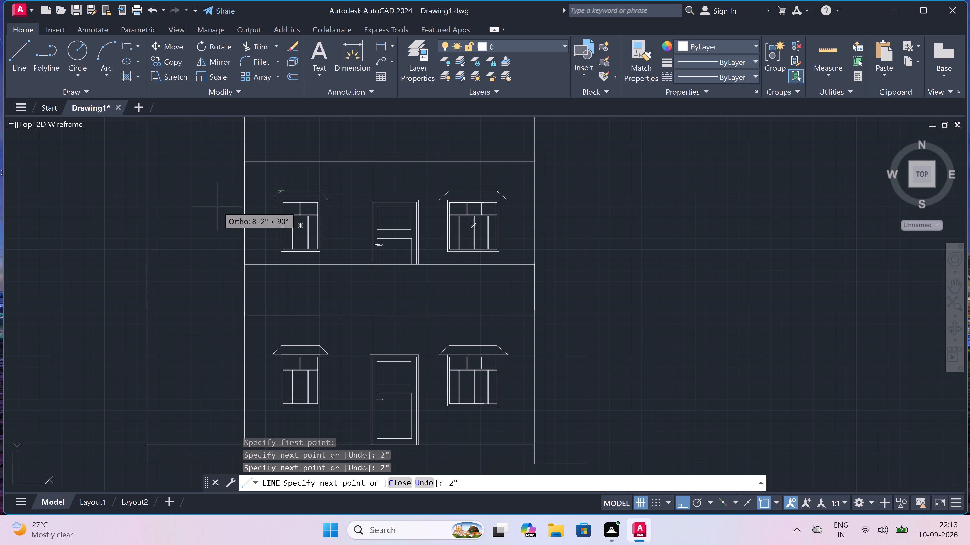
{"action": "key", "text": "space"}
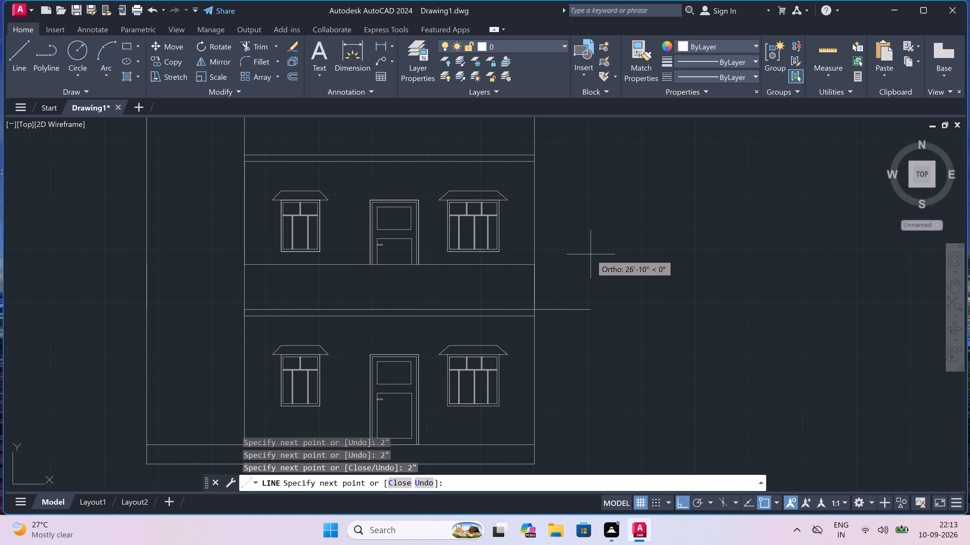
{"action": "scroll", "coordinate": [538, 305], "scroll_direction": "up", "scroll_amount": 2}
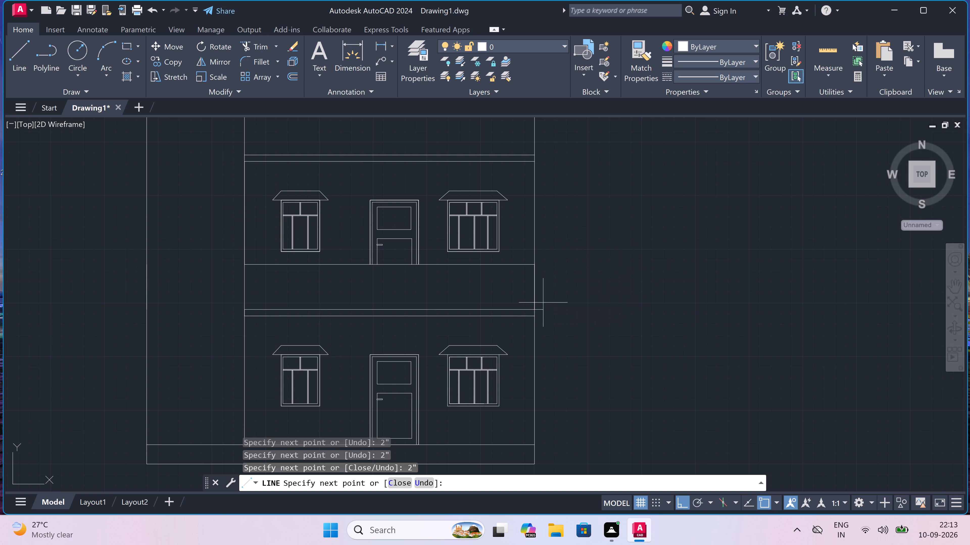
{"action": "left_click", "coordinate": [527, 319]}
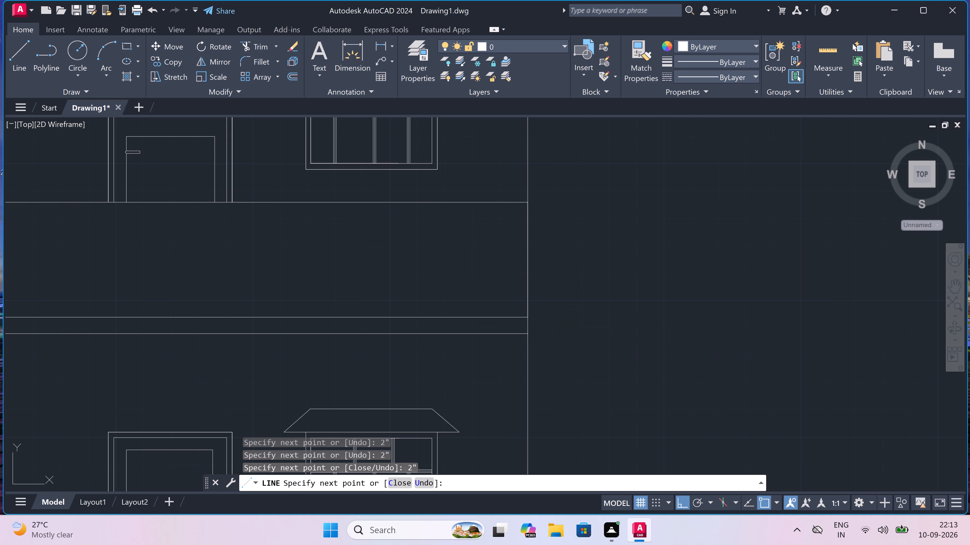
{"action": "key", "text": "Escape"}
{"action": "scroll", "coordinate": [548, 294], "scroll_direction": "down", "scroll_amount": 3}
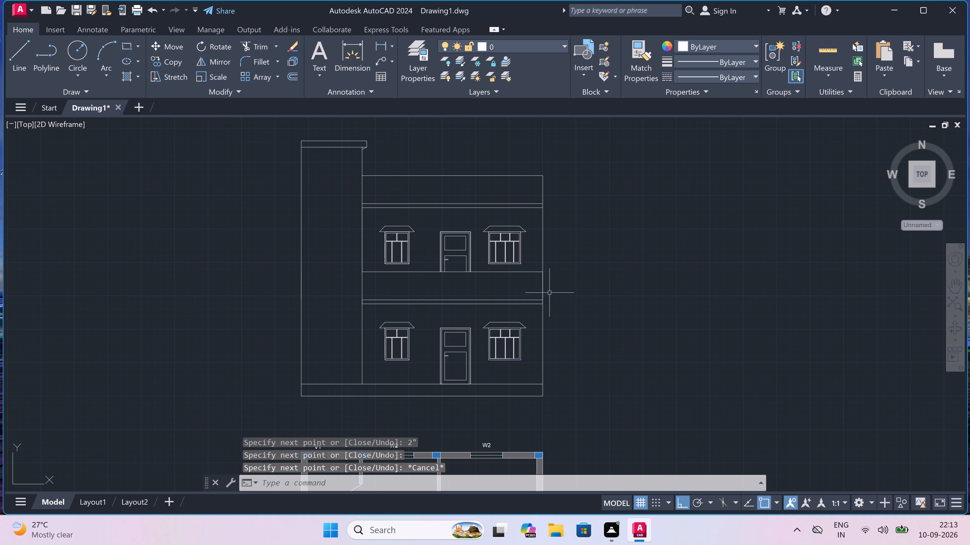
Draw a line from the plinth's bottom-right corner about 2'-4" outward, then vertically up to near the stair tower's top.
{"action": "scroll", "coordinate": [564, 283], "scroll_direction": "up", "scroll_amount": 1}
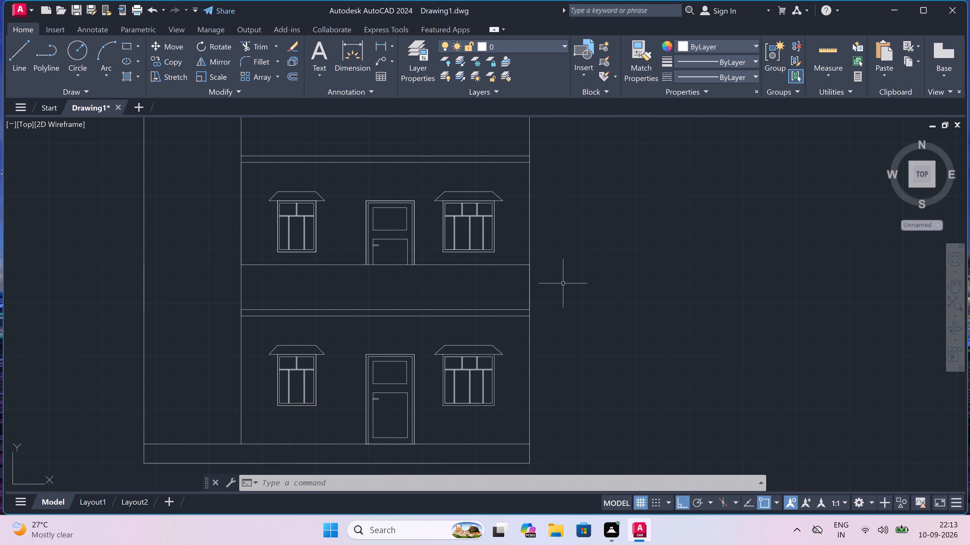
{"action": "scroll", "coordinate": [563, 282], "scroll_direction": "down", "scroll_amount": 1}
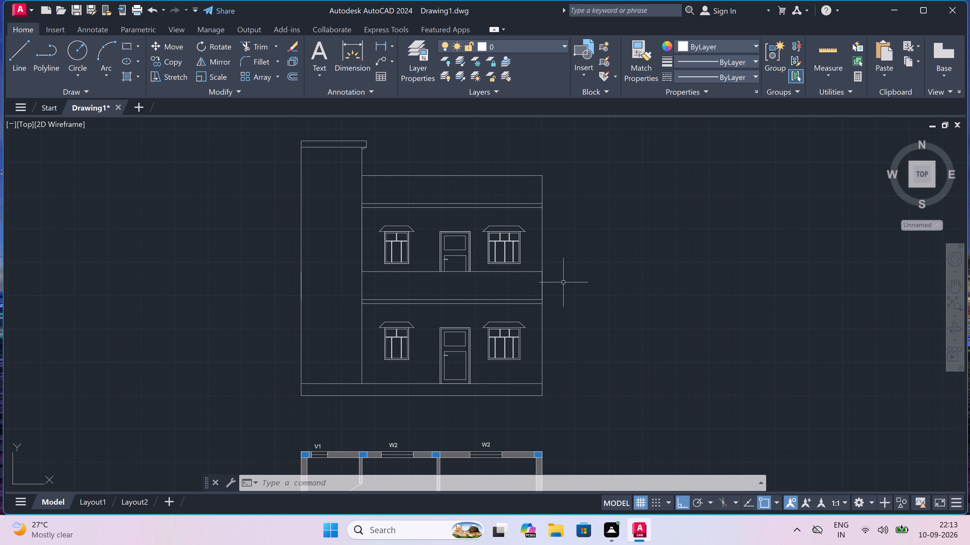
{"action": "scroll", "coordinate": [563, 279], "scroll_direction": "down", "scroll_amount": 2}
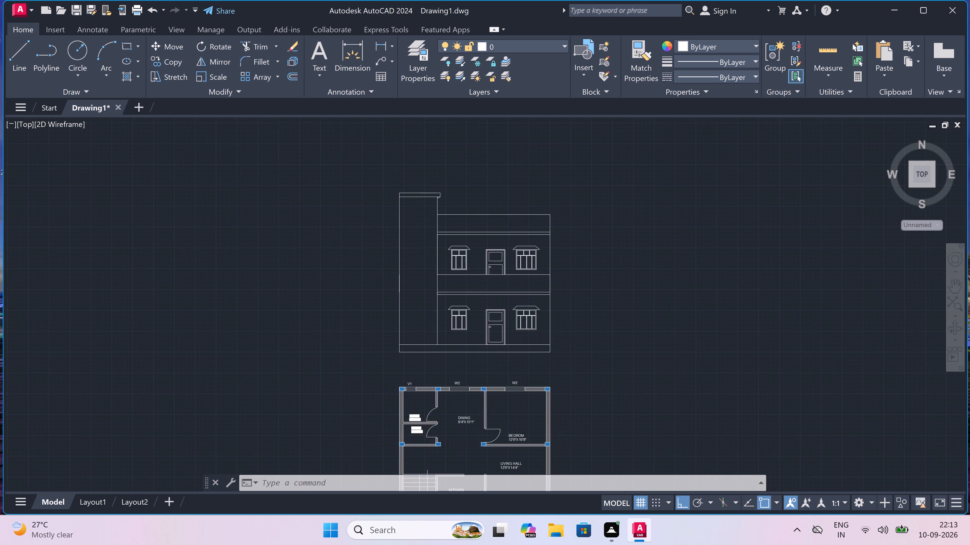
{"action": "scroll", "coordinate": [556, 301], "scroll_direction": "up", "scroll_amount": 3}
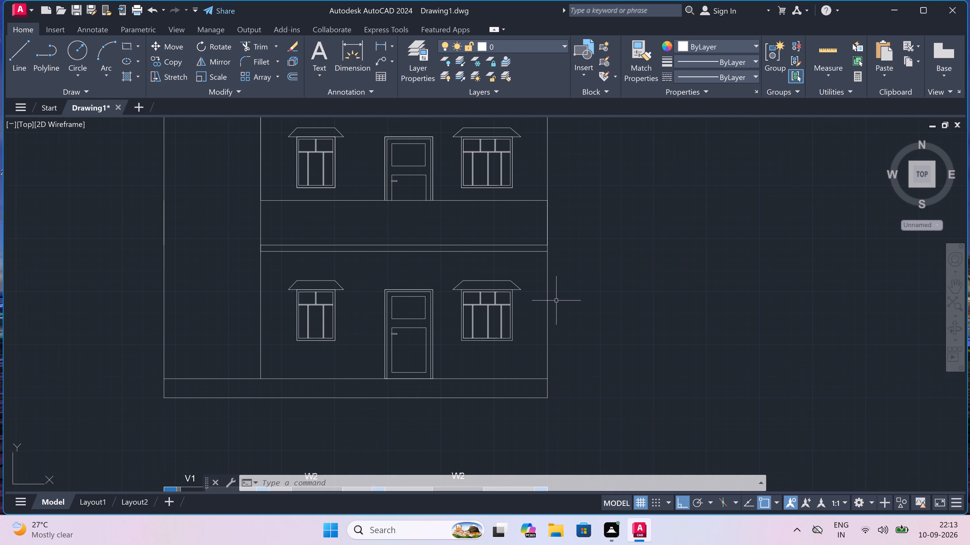
{"action": "key", "text": "l"}
{"action": "key", "text": "space"}
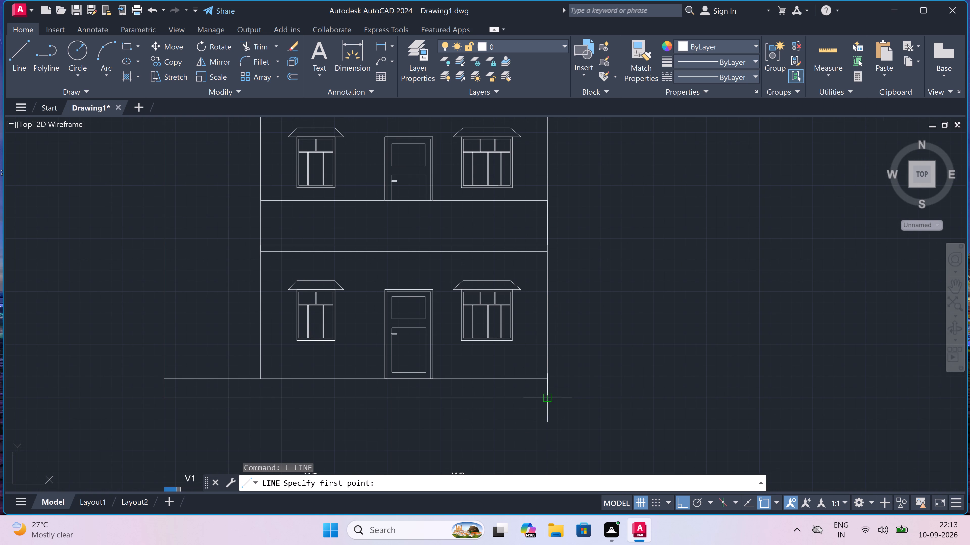
{"action": "left_click", "coordinate": [543, 396]}
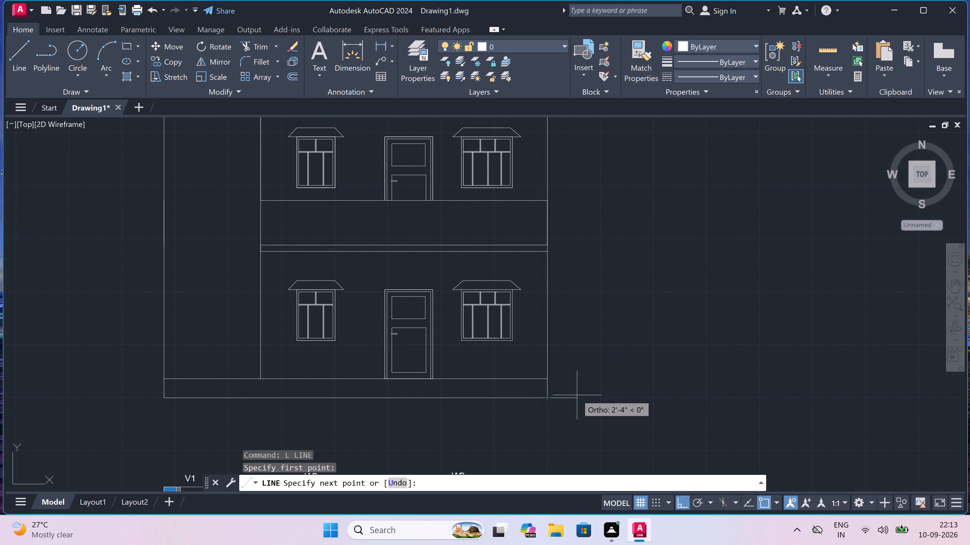
{"action": "left_click", "coordinate": [575, 395]}
{"action": "scroll", "coordinate": [572, 373], "scroll_direction": "down", "scroll_amount": 4}
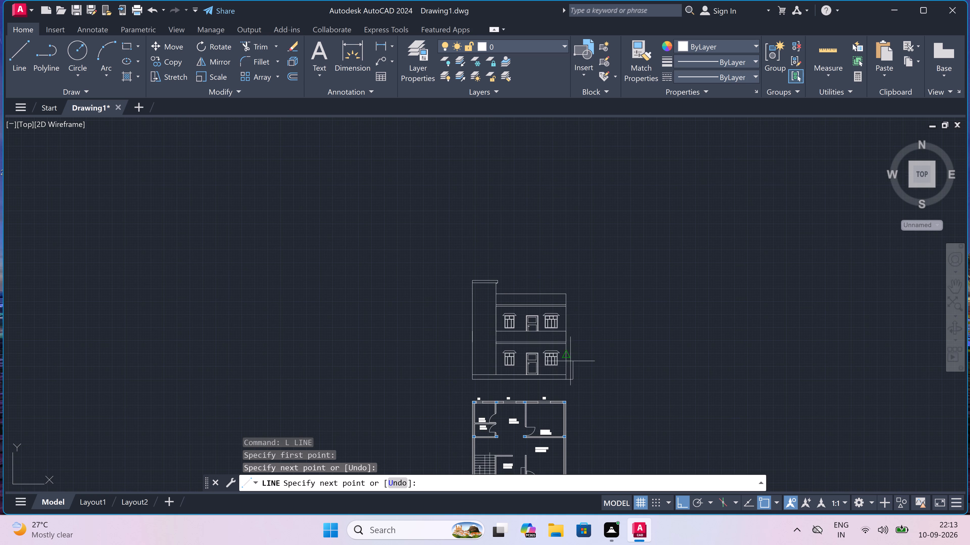
{"action": "scroll", "coordinate": [571, 282], "scroll_direction": "up", "scroll_amount": 2}
{"action": "left_click", "coordinate": [571, 282]}
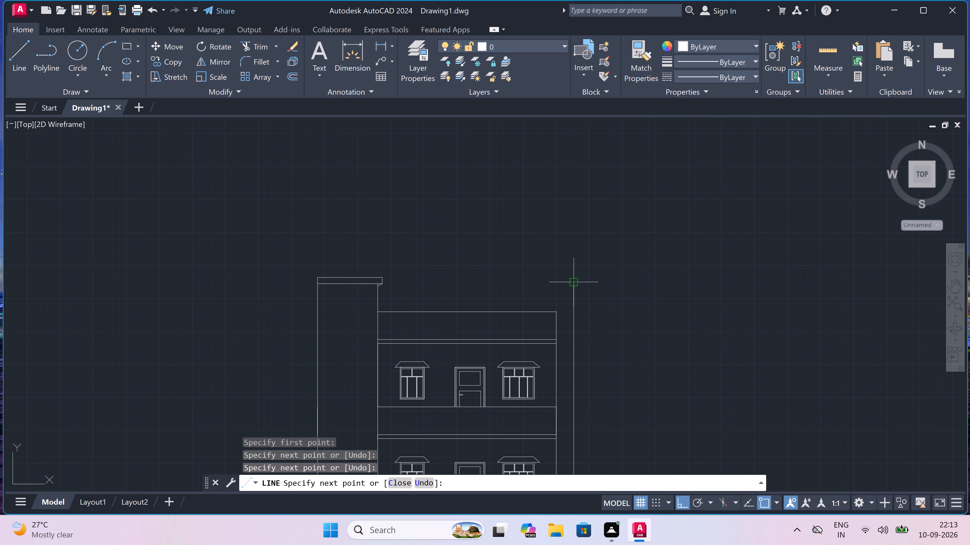
{"action": "key", "text": "Escape"}
Extend the horizontal lines of the roof and first-floor bands to the new vertical line beyond the right wall.
{"action": "scroll", "coordinate": [571, 282], "scroll_direction": "down", "scroll_amount": 3}
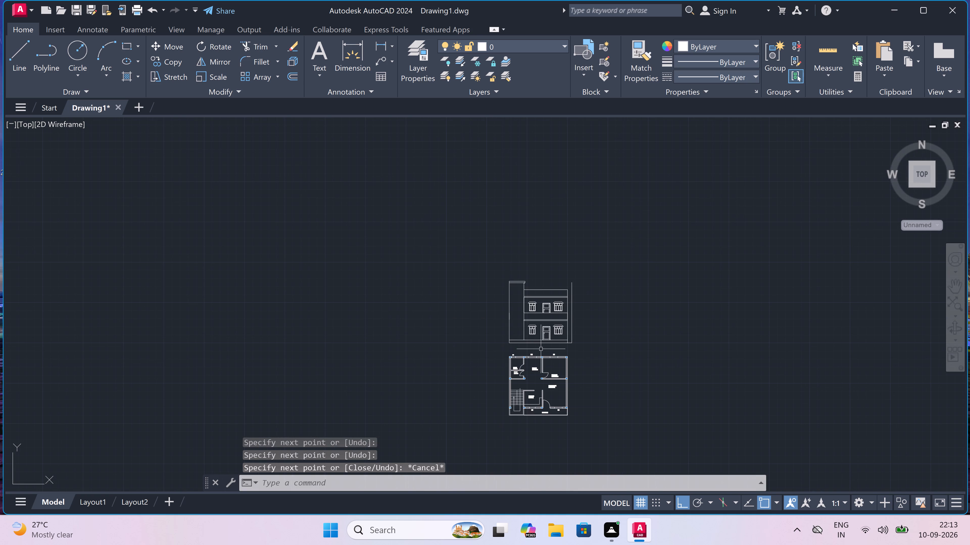
{"action": "scroll", "coordinate": [598, 335], "scroll_direction": "up", "scroll_amount": 2}
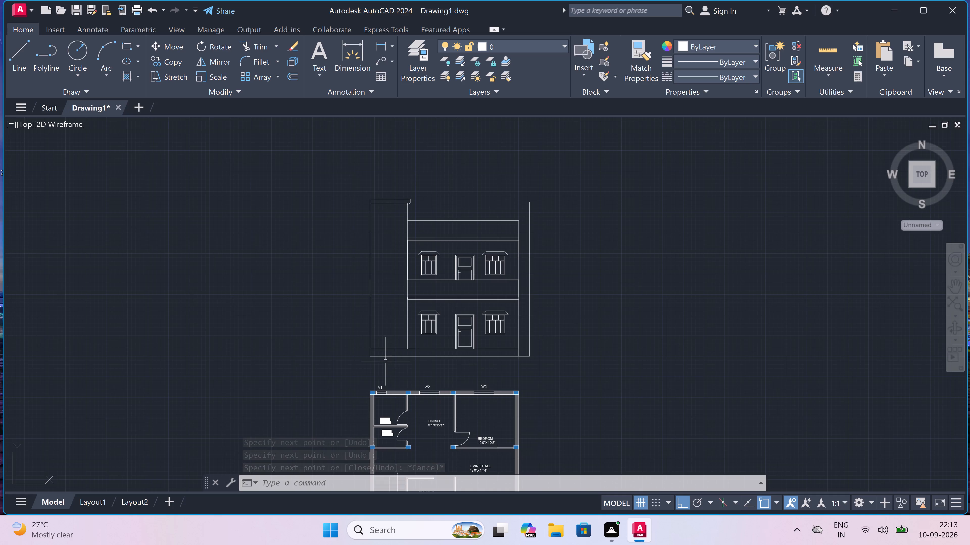
{"action": "scroll", "coordinate": [537, 325], "scroll_direction": "up", "scroll_amount": 1}
{"action": "type", "text": "EX"}
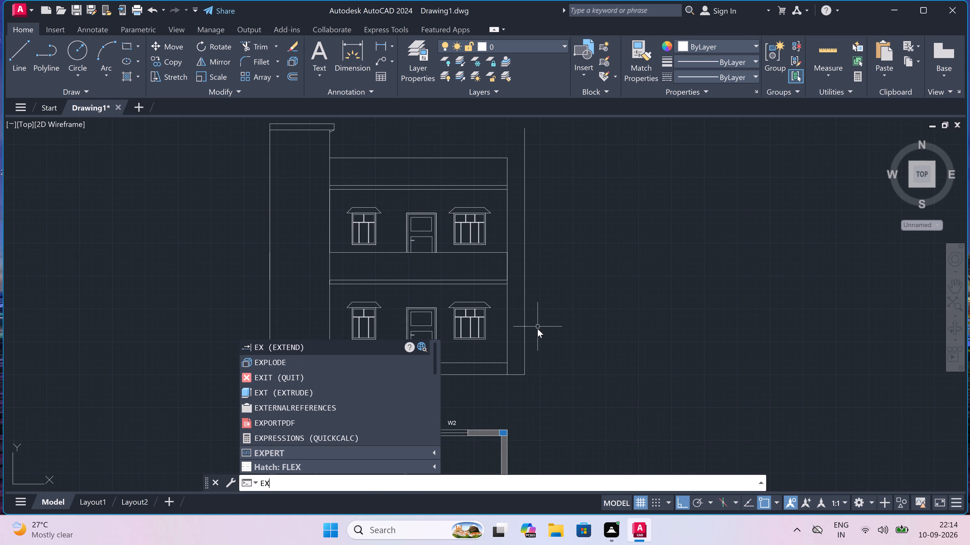
{"action": "key", "text": "space"}
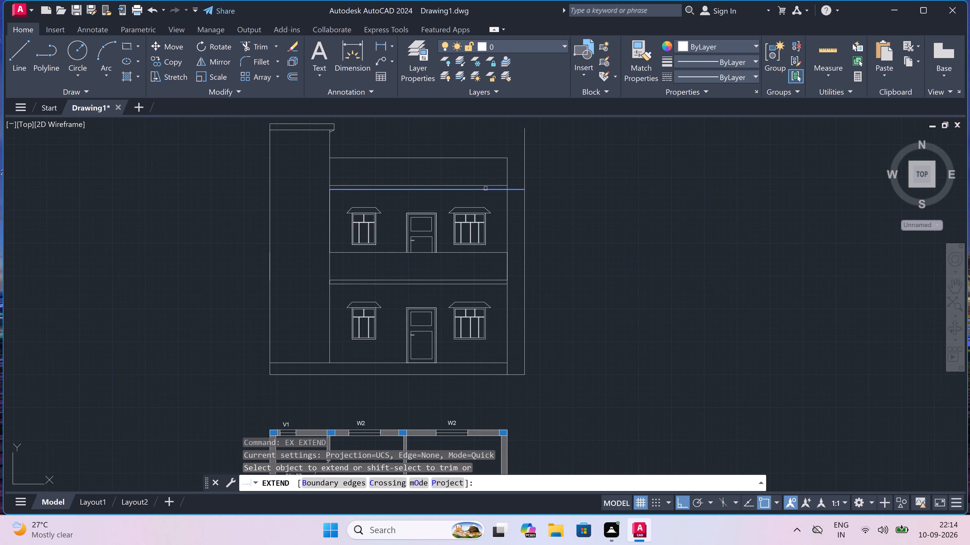
{"action": "left_click", "coordinate": [479, 146]}
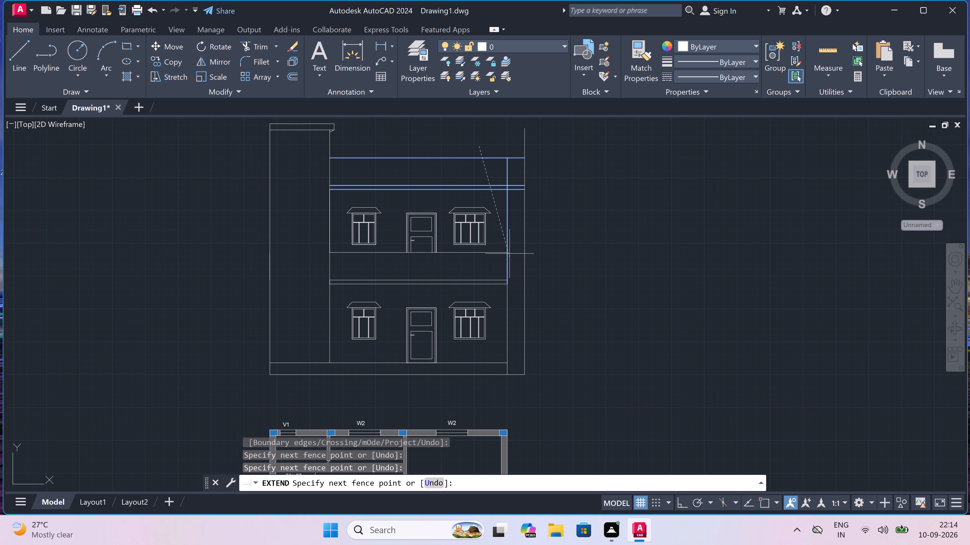
{"action": "left_click", "coordinate": [501, 226]}
{"action": "left_click", "coordinate": [501, 226]}
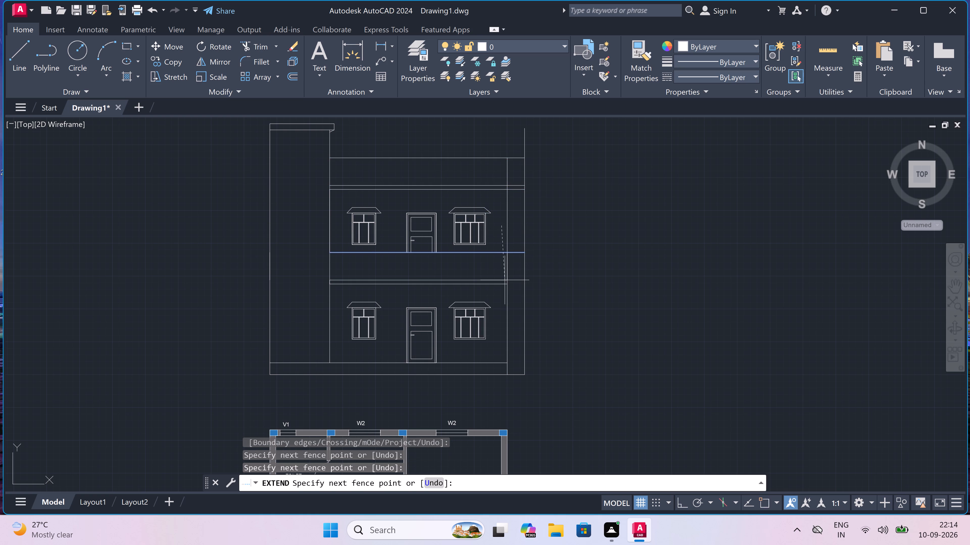
{"action": "left_click", "coordinate": [498, 293]}
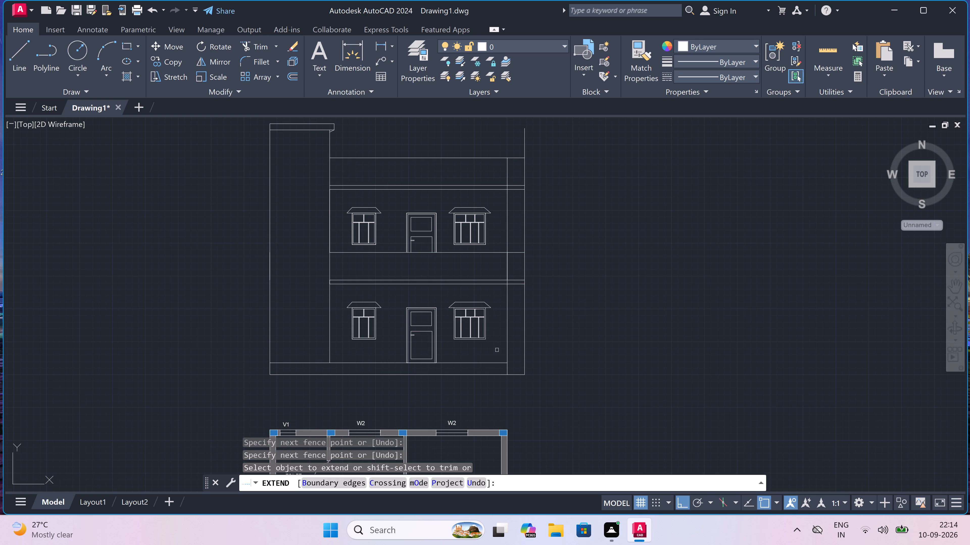
{"action": "key", "text": "Escape"}
Trim the outer vertical line below, between and above the two projecting bands, and remove the plinth line's projection beyond the right wall.
{"action": "type", "text": "TR"}
{"action": "key", "text": "space"}
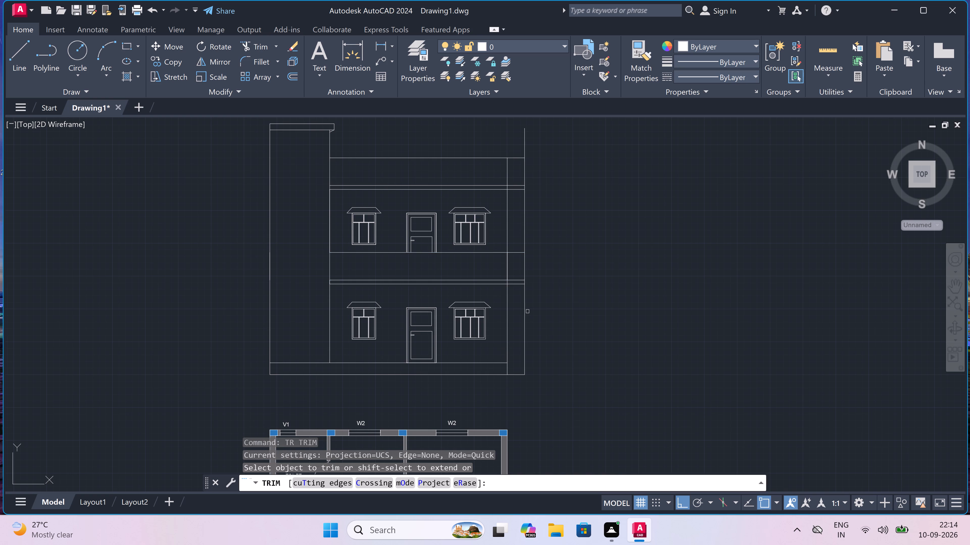
{"action": "left_click", "coordinate": [524, 310]}
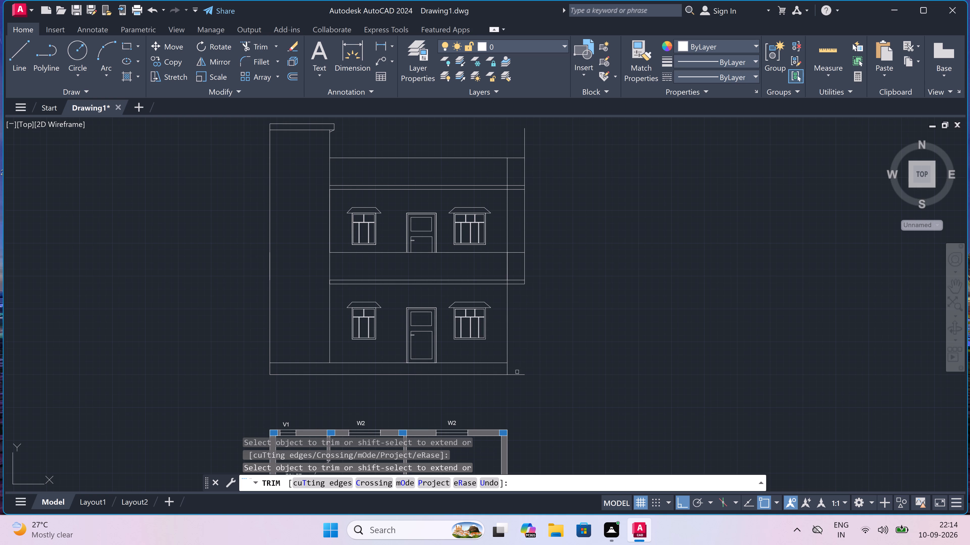
{"action": "left_click", "coordinate": [516, 374]}
{"action": "scroll", "coordinate": [516, 372], "scroll_direction": "down", "scroll_amount": 1}
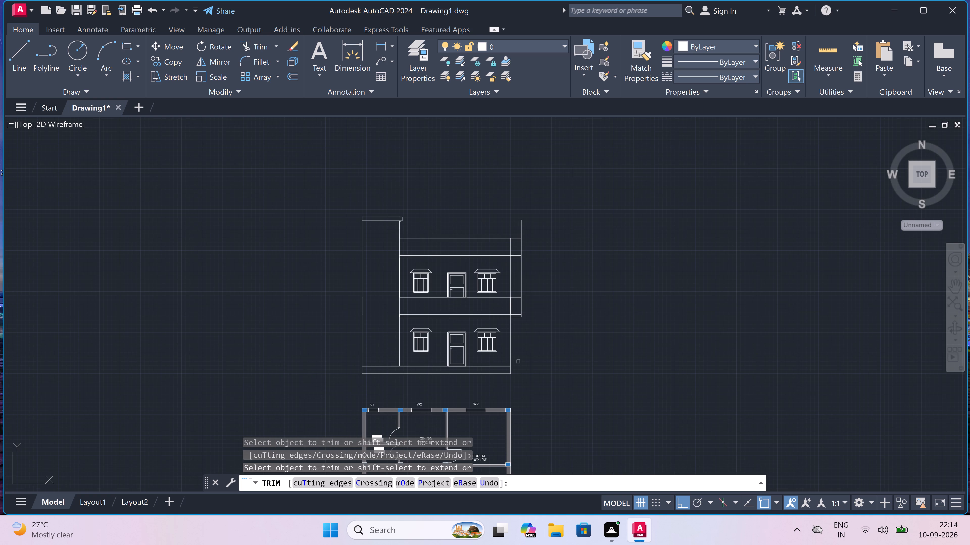
{"action": "scroll", "coordinate": [518, 281], "scroll_direction": "up", "scroll_amount": 2}
{"action": "left_click", "coordinate": [517, 279]}
{"action": "left_click", "coordinate": [535, 269]}
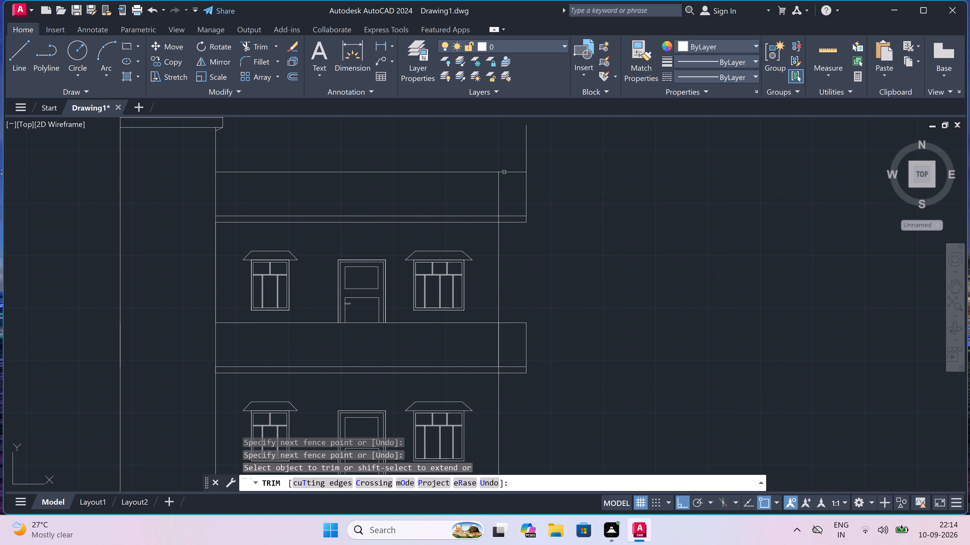
{"action": "left_click_drag", "start_coordinate": [509, 144], "coordinate": [516, 147]}
{"action": "left_click", "coordinate": [547, 145]}
Trim away the right wall line where it crosses the projecting first-floor band, including between the band's two lower lines.
{"action": "scroll", "coordinate": [548, 150], "scroll_direction": "down", "scroll_amount": 2}
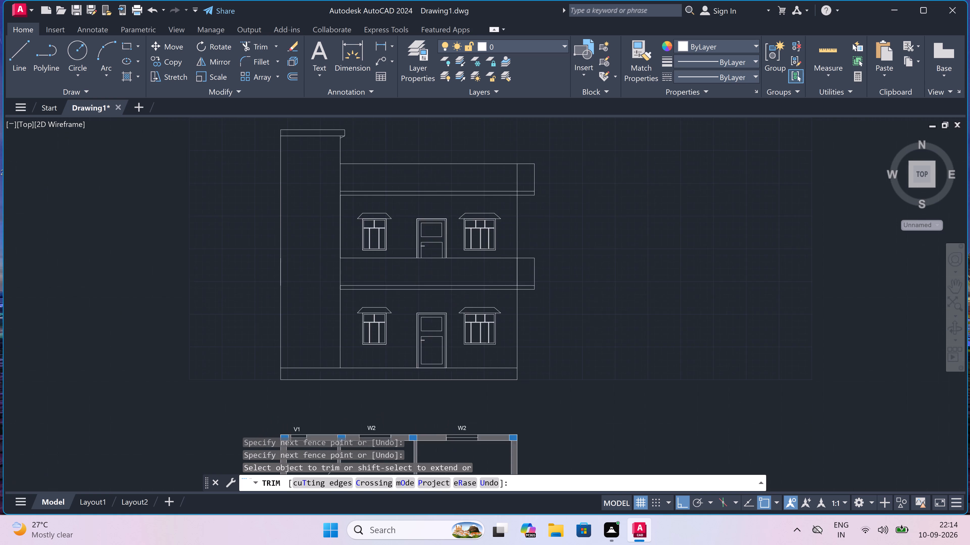
{"action": "scroll", "coordinate": [525, 234], "scroll_direction": "up", "scroll_amount": 3}
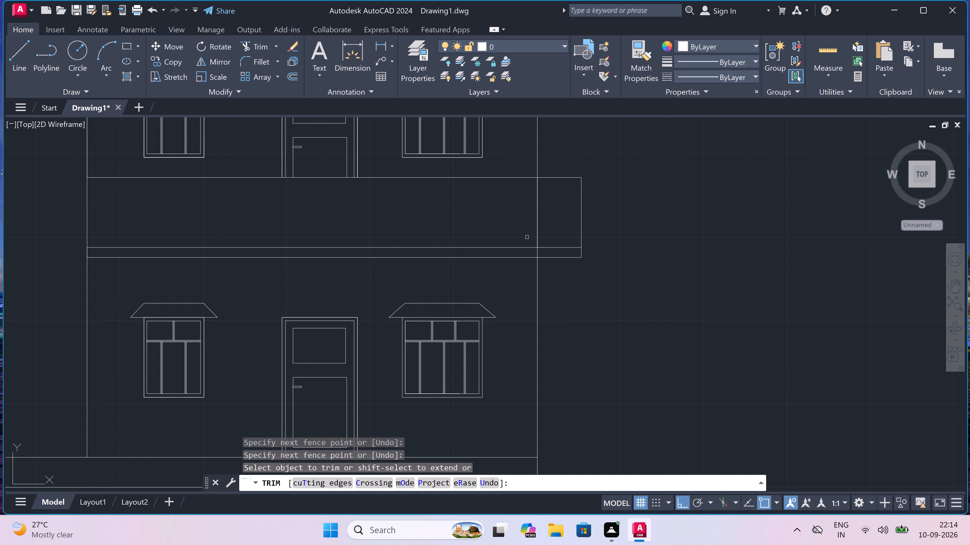
{"action": "scroll", "coordinate": [536, 246], "scroll_direction": "up", "scroll_amount": 3}
{"action": "left_click", "coordinate": [550, 274]}
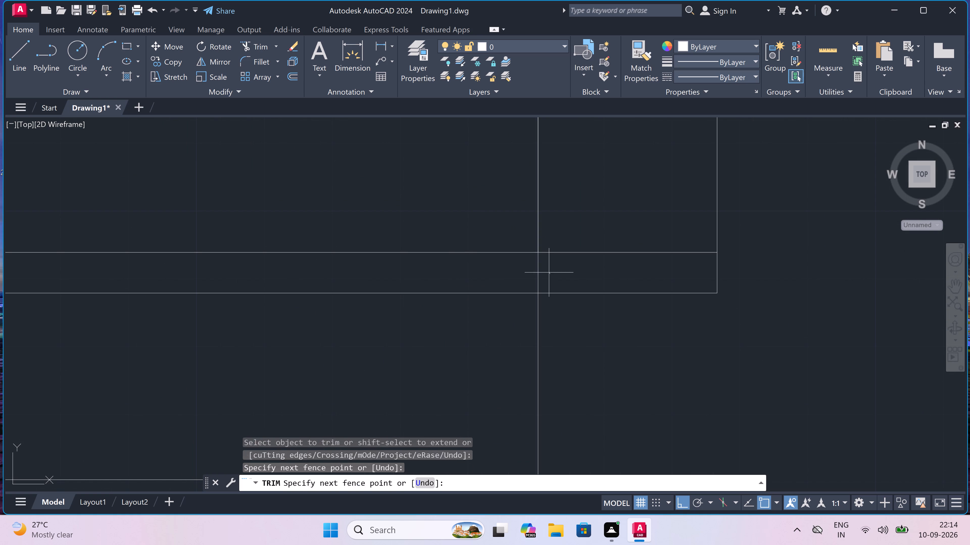
{"action": "left_click", "coordinate": [501, 277]}
{"action": "scroll", "coordinate": [501, 276], "scroll_direction": "down", "scroll_amount": 5}
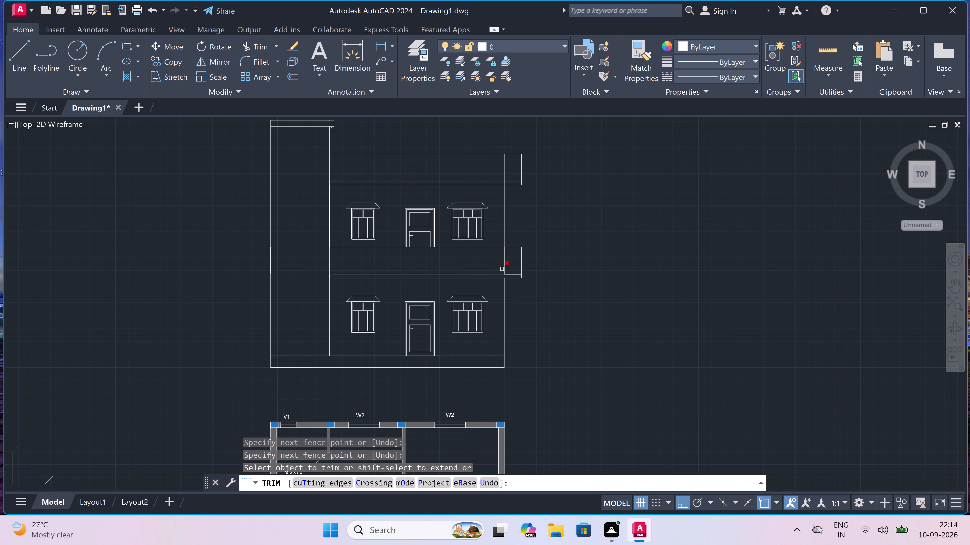
{"action": "left_click", "coordinate": [504, 258]}
{"action": "double_click", "coordinate": [504, 258]}
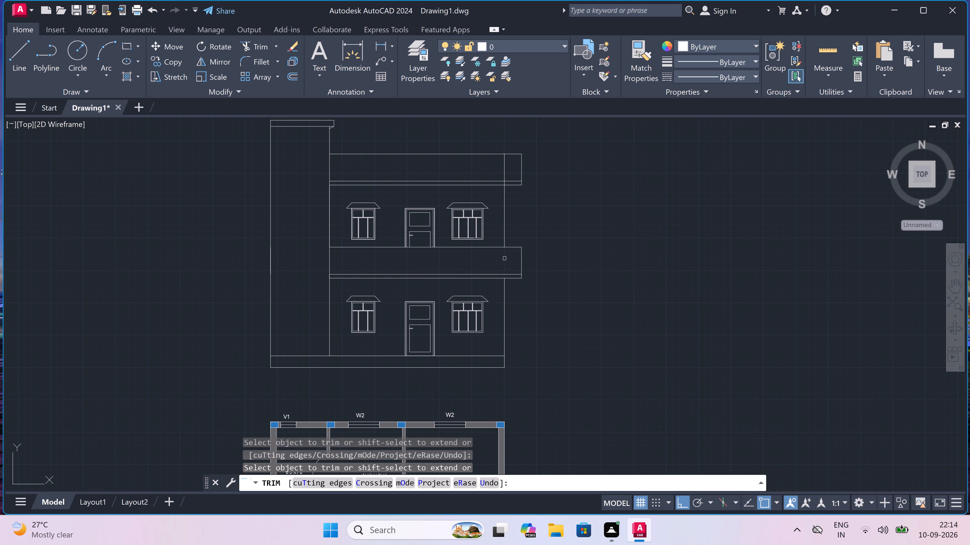
Trim away the right wall line where it crosses the projecting roof band, including between the band's two lower lines.
{"action": "scroll", "coordinate": [500, 154], "scroll_direction": "up", "scroll_amount": 3}
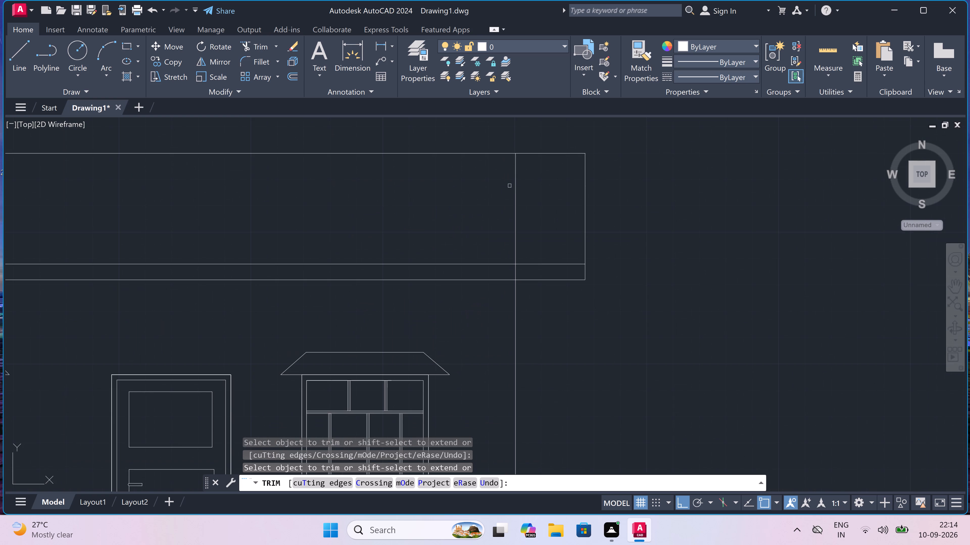
{"action": "scroll", "coordinate": [512, 193], "scroll_direction": "up", "scroll_amount": 3}
{"action": "left_click", "coordinate": [524, 195]}
{"action": "left_click", "coordinate": [476, 204]}
{"action": "scroll", "coordinate": [476, 204], "scroll_direction": "down", "scroll_amount": 4}
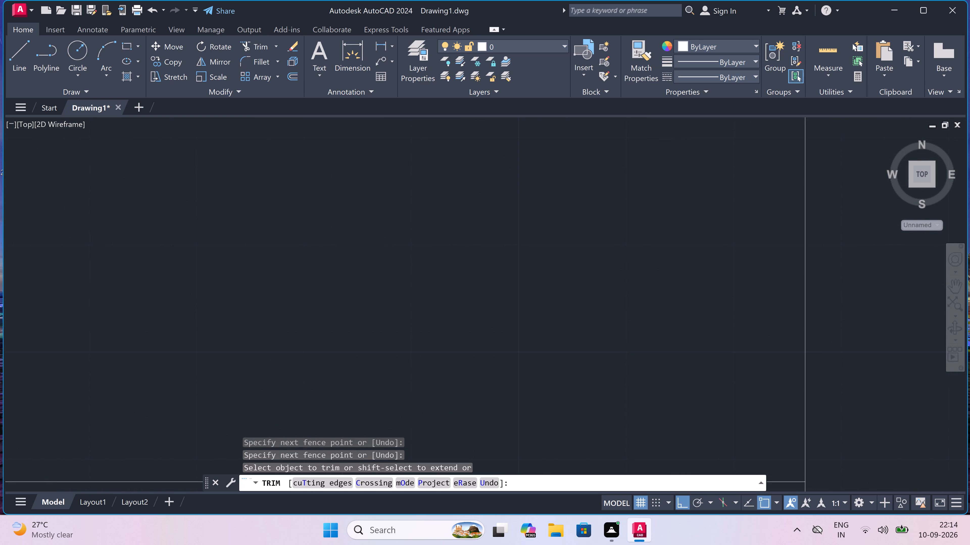
{"action": "scroll", "coordinate": [480, 250], "scroll_direction": "up", "scroll_amount": 4}
{"action": "left_click_drag", "start_coordinate": [514, 257], "coordinate": [506, 258]}
{"action": "left_click", "coordinate": [456, 265]}
{"action": "key", "text": "Escape"}
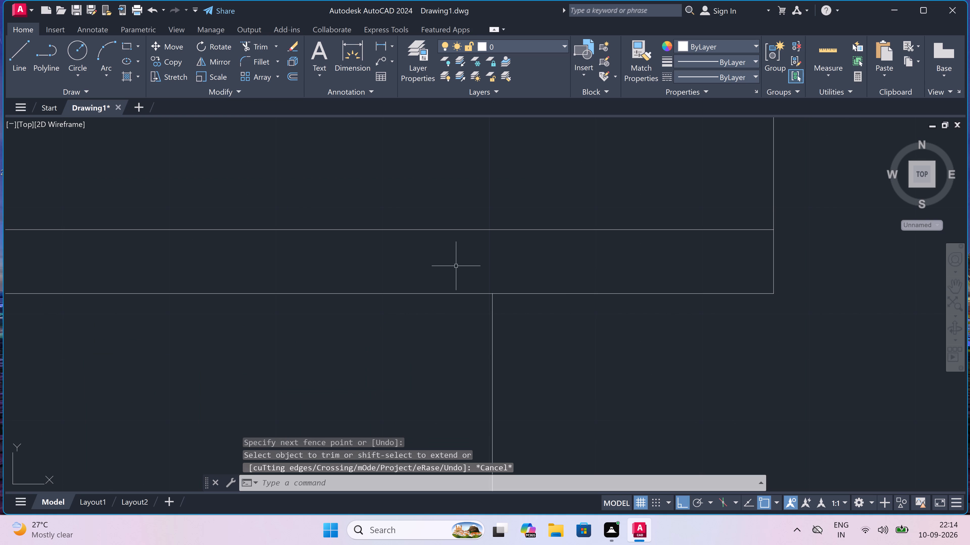
Draw a line from the first-floor band's top-left corner 7" inward along its top edge, then about 2'-6" down inside the band.
{"action": "scroll", "coordinate": [456, 265], "scroll_direction": "down", "scroll_amount": 4}
{"action": "scroll", "coordinate": [485, 291], "scroll_direction": "down", "scroll_amount": 4}
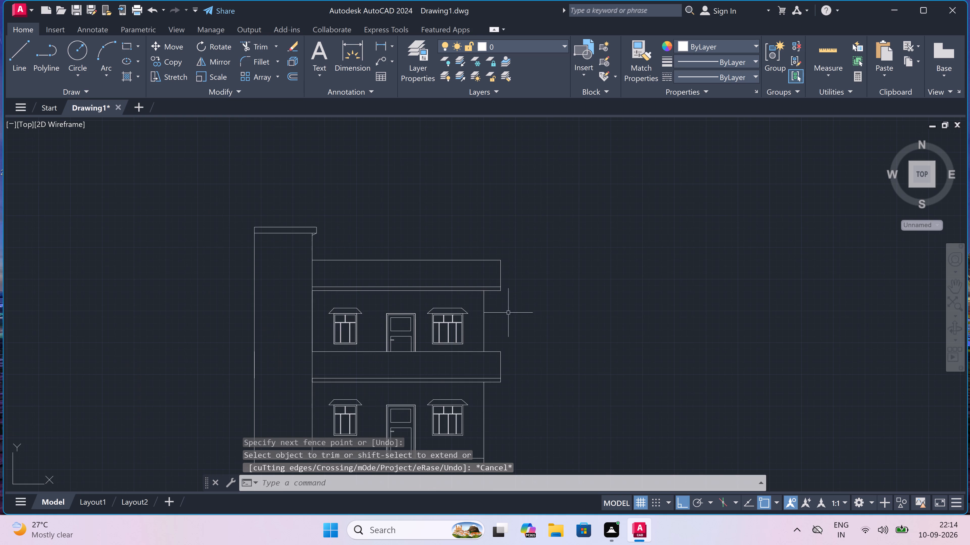
{"action": "scroll", "coordinate": [513, 313], "scroll_direction": "down", "scroll_amount": 3}
{"action": "scroll", "coordinate": [517, 357], "scroll_direction": "up", "scroll_amount": 2}
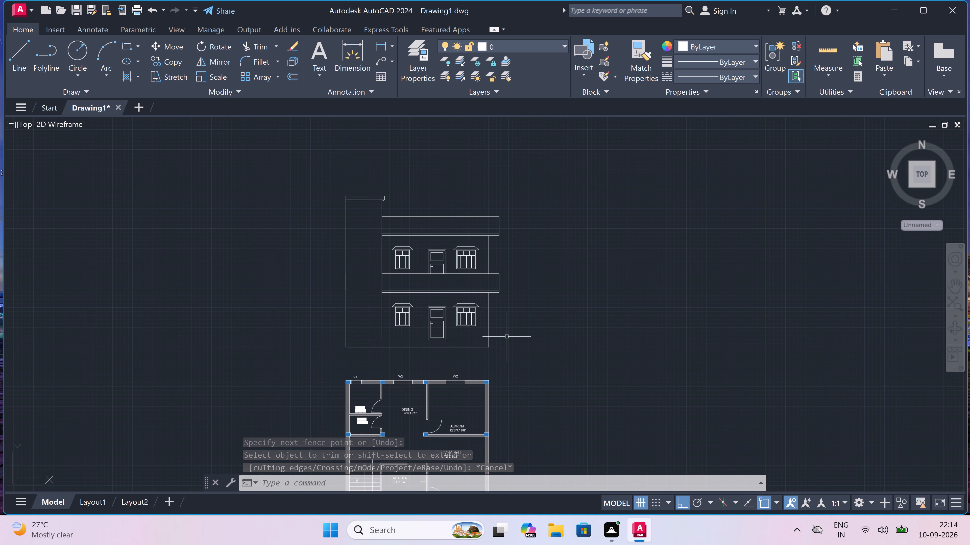
{"action": "scroll", "coordinate": [519, 337], "scroll_direction": "up", "scroll_amount": 1}
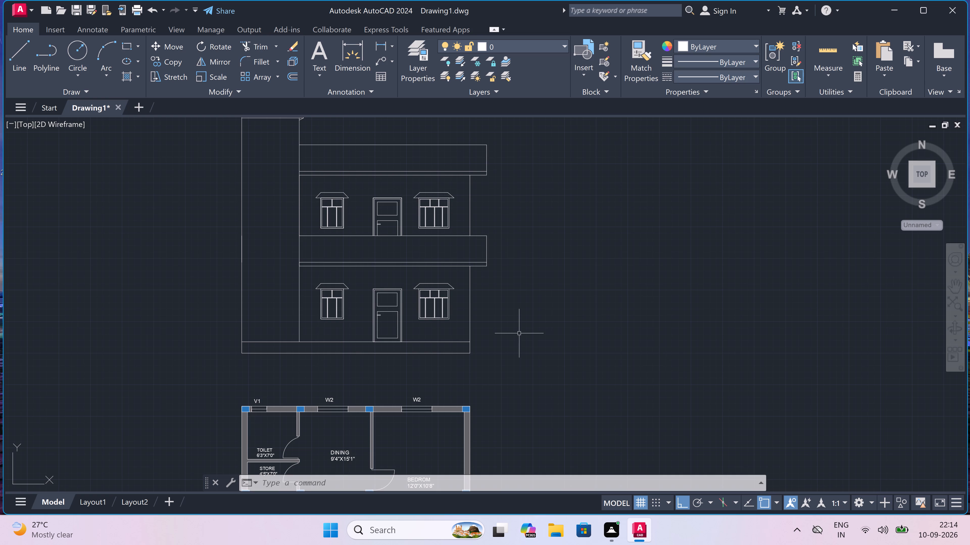
{"action": "scroll", "coordinate": [300, 245], "scroll_direction": "up", "scroll_amount": 3}
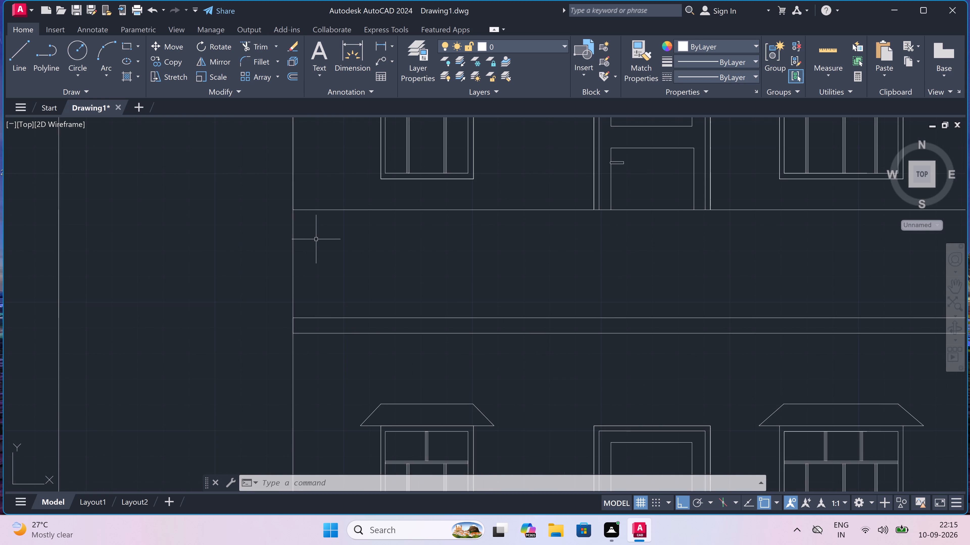
{"action": "type", "text": "L"}
{"action": "key", "text": "space"}
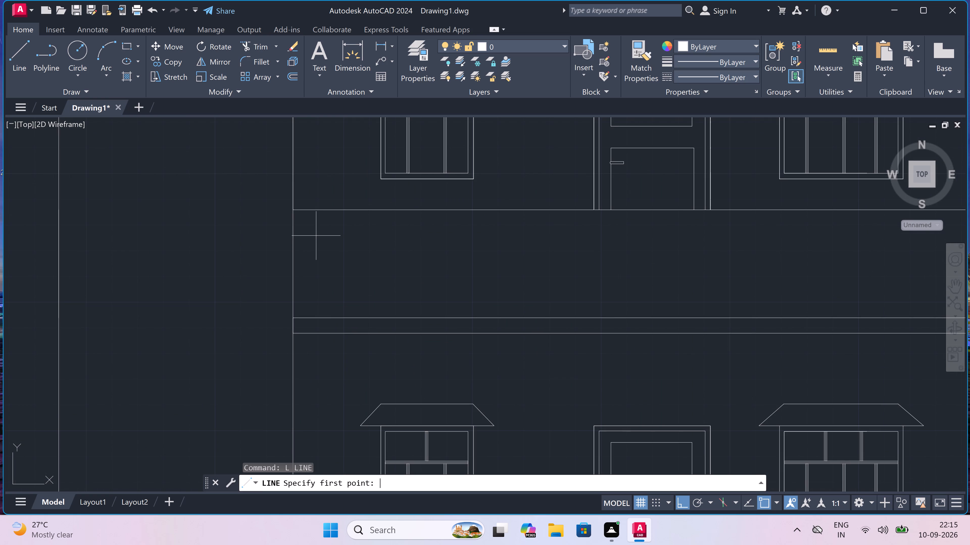
{"action": "left_click", "coordinate": [295, 208]}
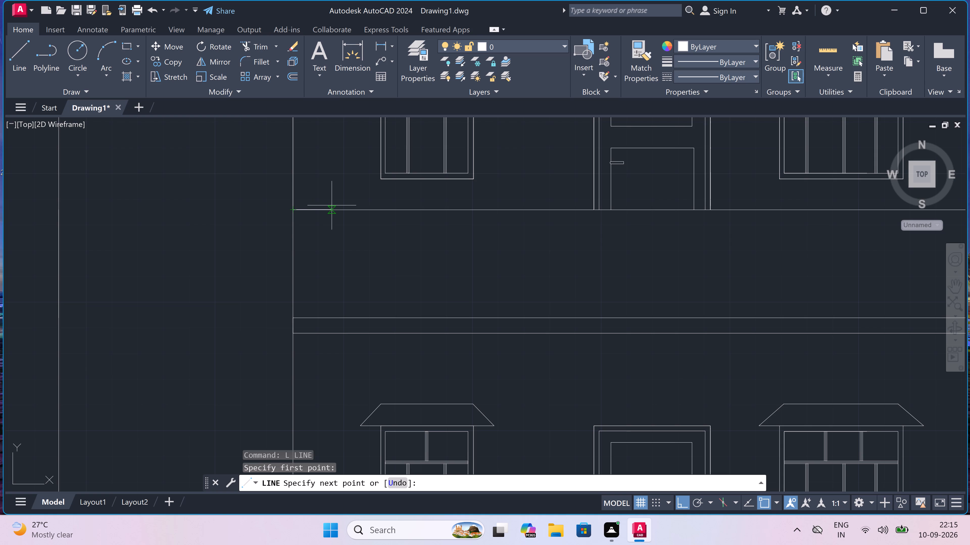
{"action": "key", "text": "7"}
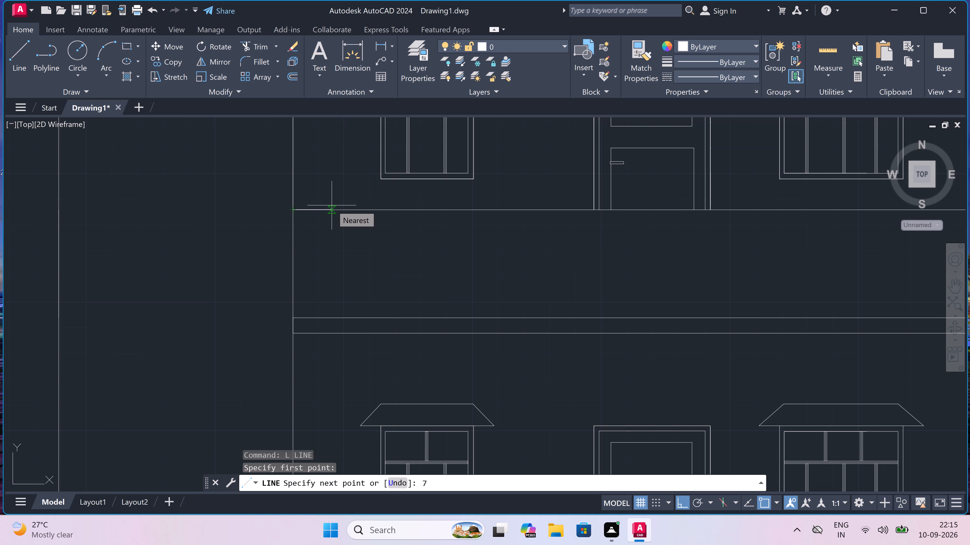
{"action": "type", "text": "\""}
{"action": "key", "text": "space"}
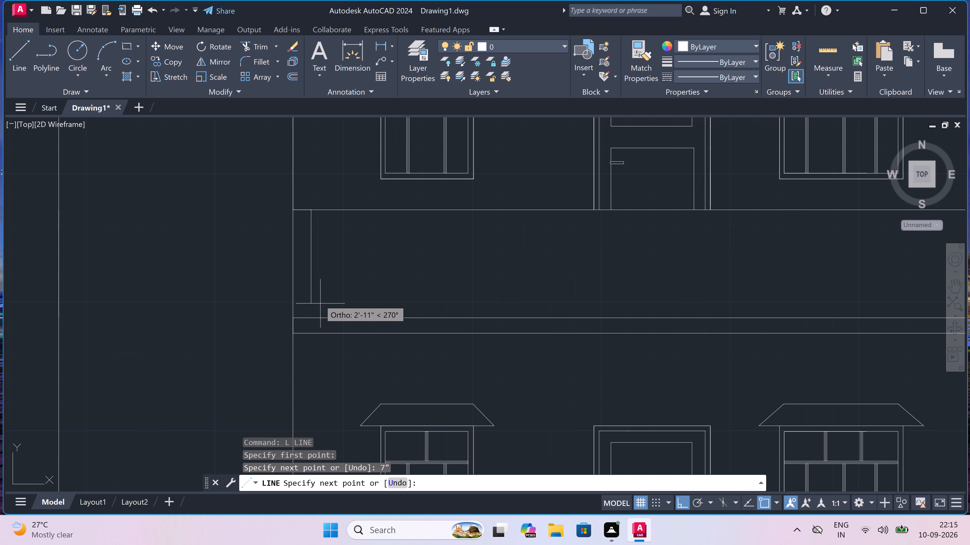
{"action": "left_click", "coordinate": [312, 285]}
{"action": "scroll", "coordinate": [350, 267], "scroll_direction": "down", "scroll_amount": 2}
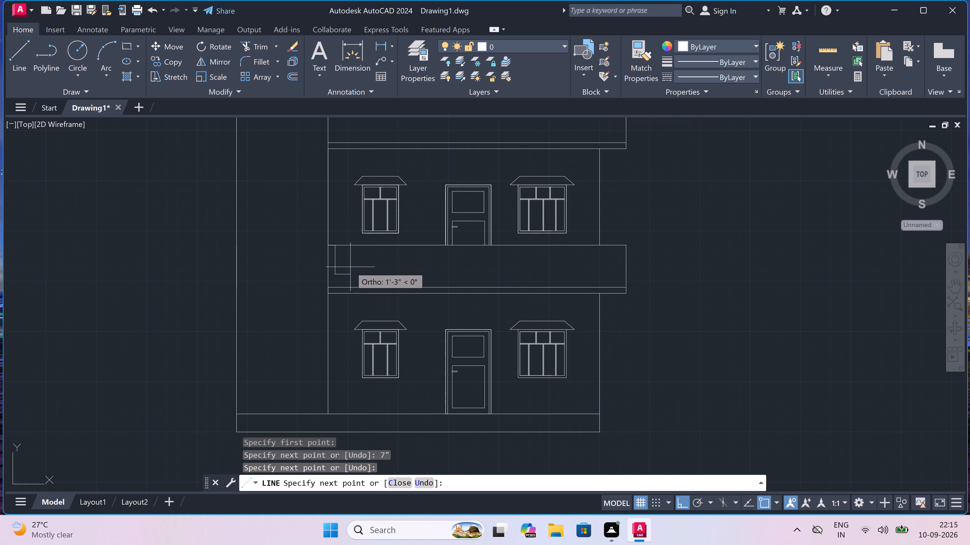
{"action": "scroll", "coordinate": [350, 267], "scroll_direction": "down", "scroll_amount": 2}
{"action": "scroll", "coordinate": [469, 274], "scroll_direction": "up", "scroll_amount": 3}
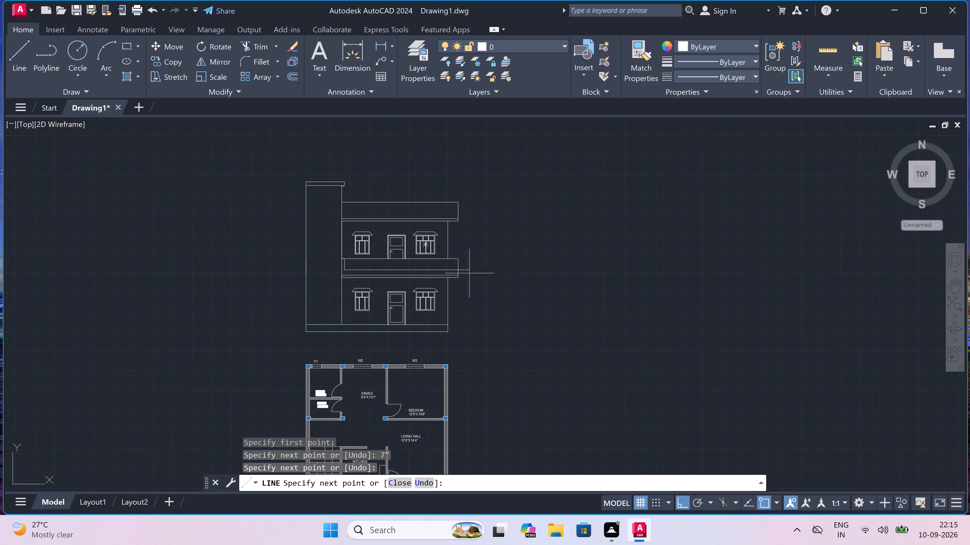
{"action": "scroll", "coordinate": [425, 262], "scroll_direction": "up", "scroll_amount": 1}
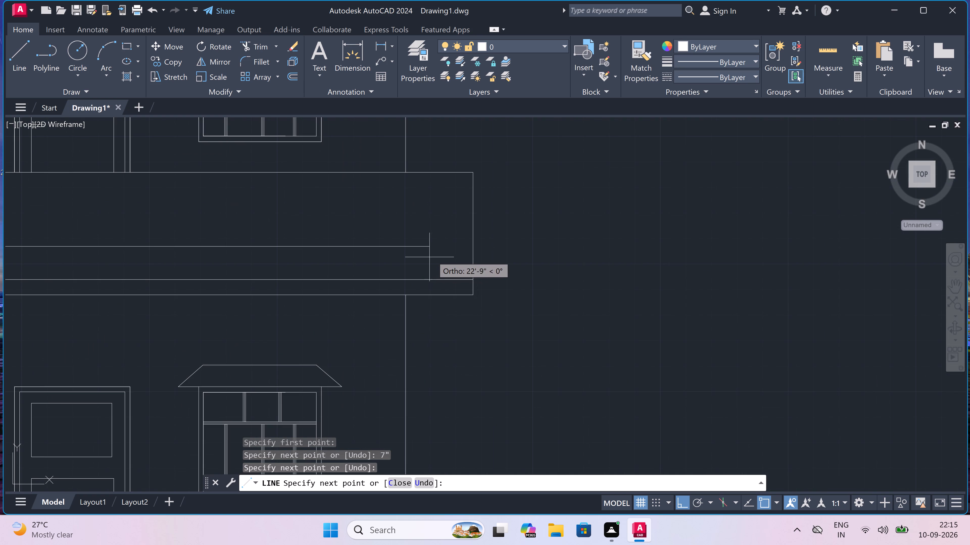
{"action": "scroll", "coordinate": [436, 253], "scroll_direction": "down", "scroll_amount": 1}
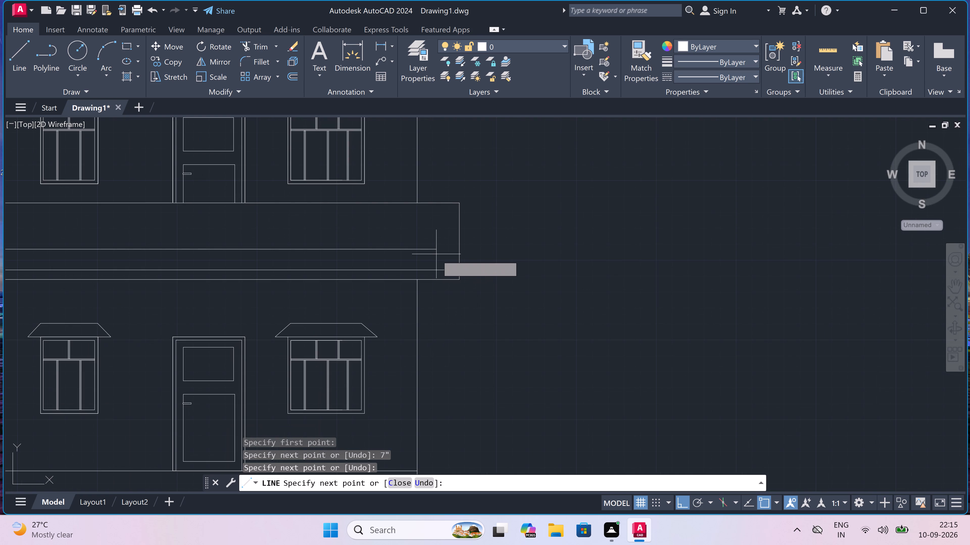
{"action": "key", "text": "Escape"}
Draw a matching line from the first-floor band's top-right corner 7" inward along its top edge, then about 2'-6" down.
{"action": "key", "text": "l"}
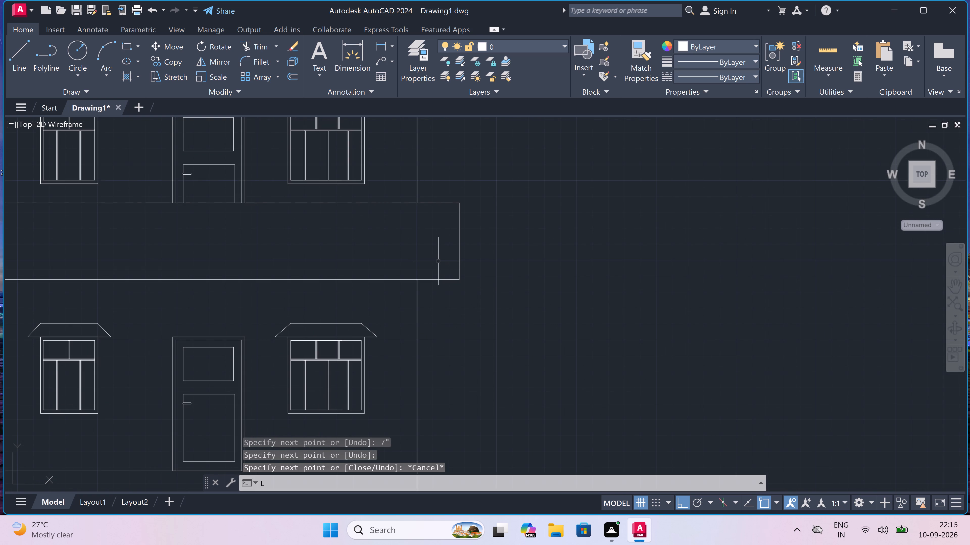
{"action": "key", "text": "space"}
{"action": "left_click", "coordinate": [459, 208]}
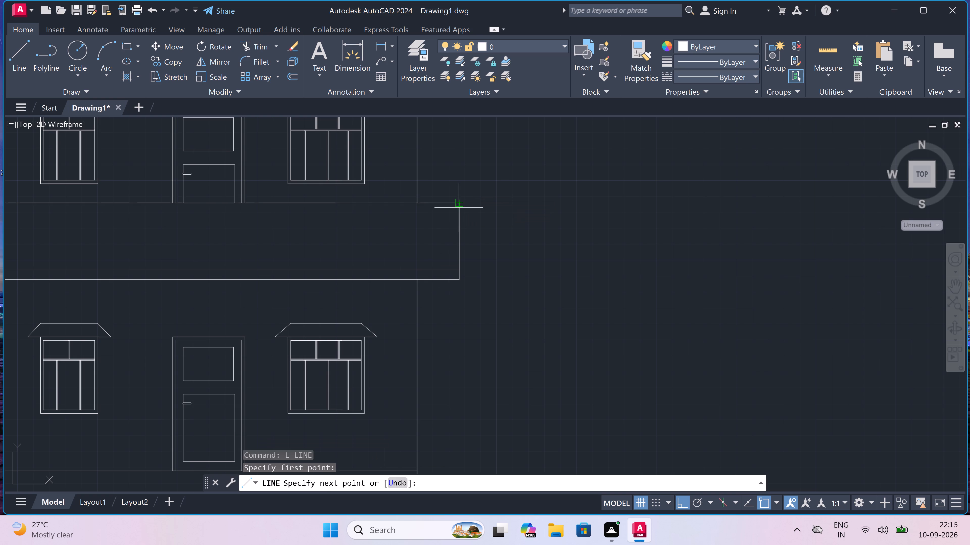
{"action": "left_click", "coordinate": [459, 201]}
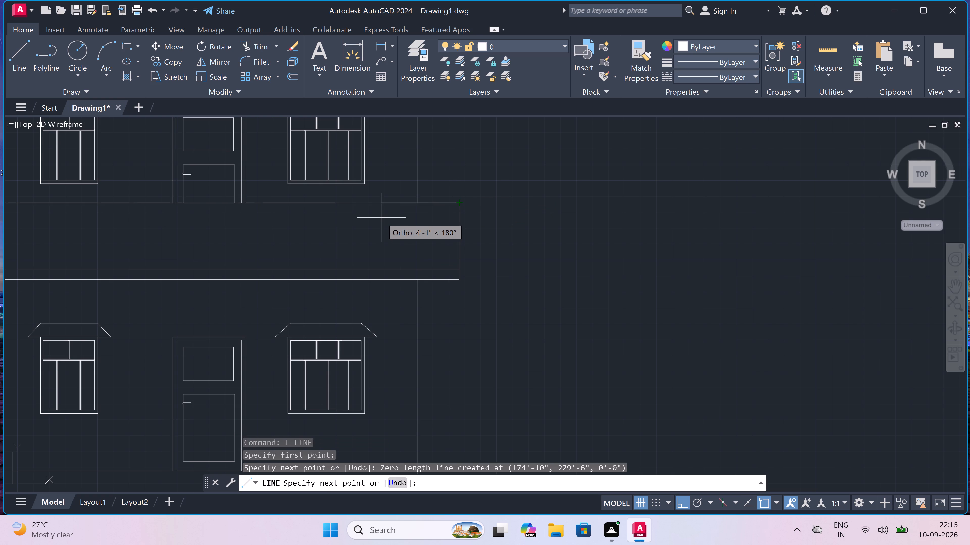
{"action": "type", "text": "7\""}
{"action": "key", "text": "space"}
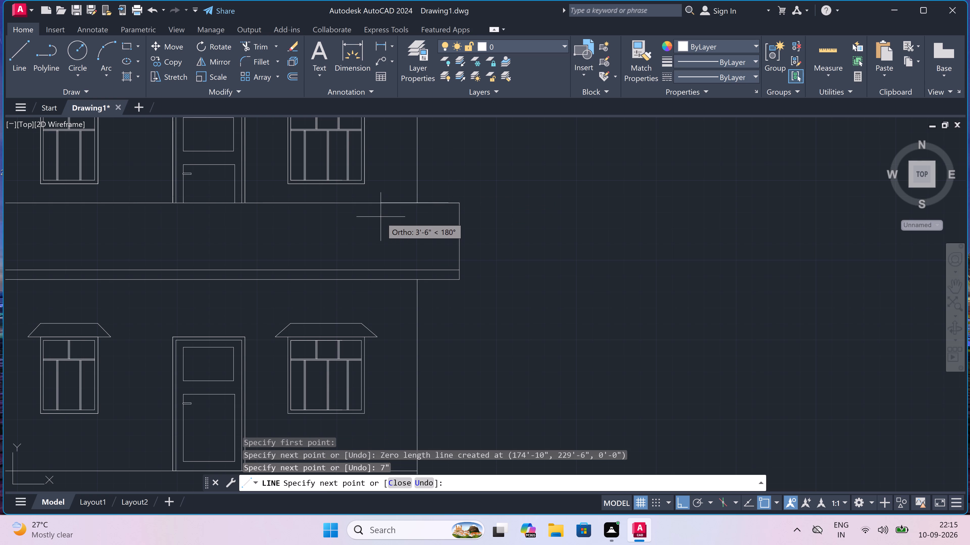
{"action": "scroll", "coordinate": [405, 255], "scroll_direction": "up", "scroll_amount": 1}
{"action": "scroll", "coordinate": [406, 254], "scroll_direction": "down", "scroll_amount": 2}
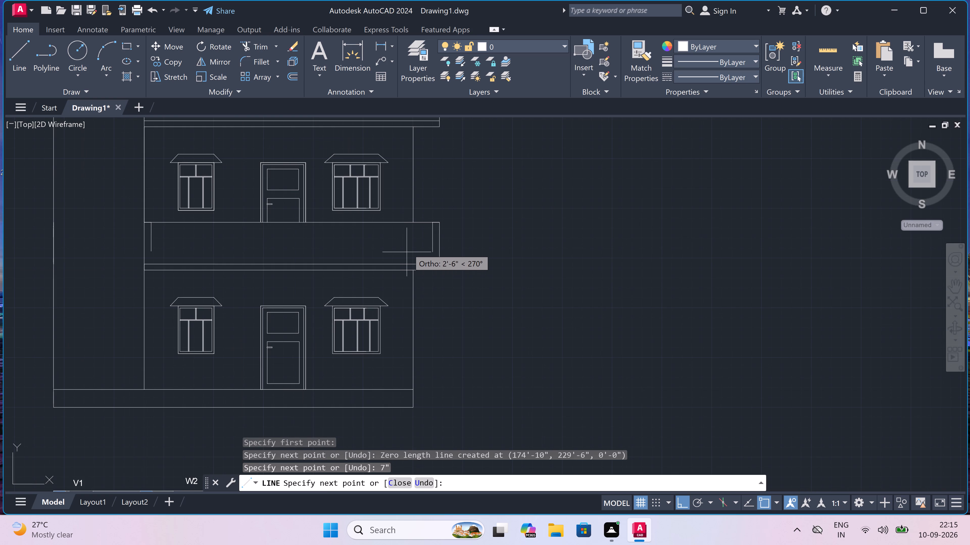
{"action": "scroll", "coordinate": [429, 246], "scroll_direction": "up", "scroll_amount": 3}
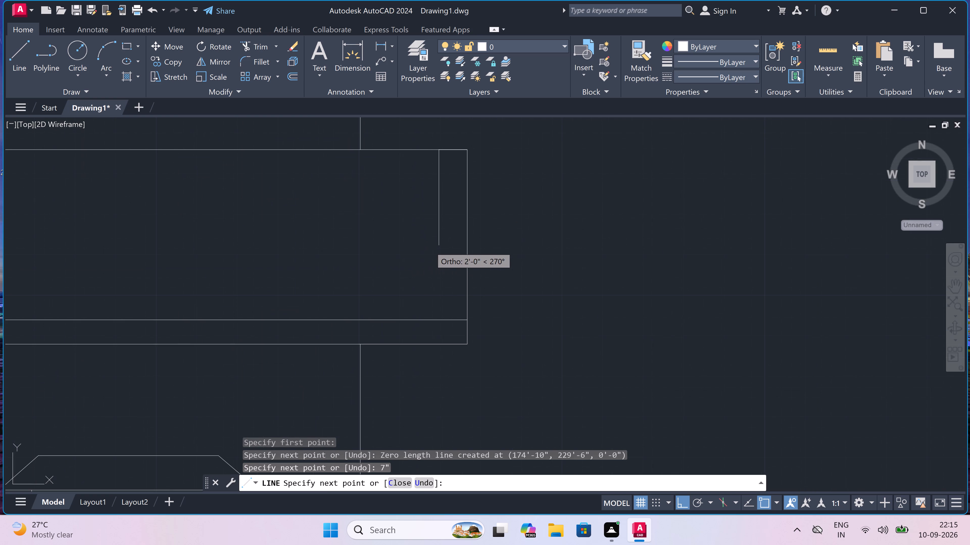
{"action": "left_click", "coordinate": [437, 267]}
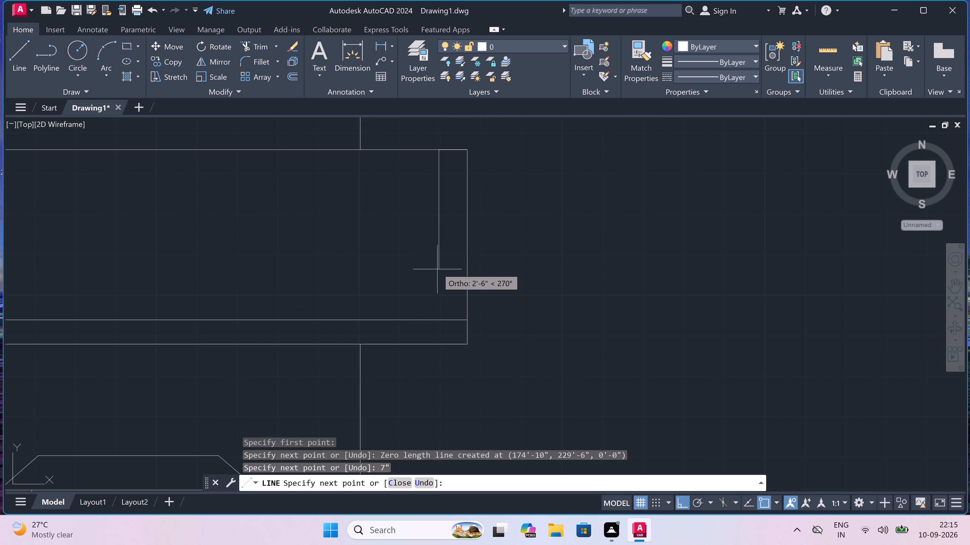
Continue the line horizontally across the first-floor band to the lower end of the left inner vertical, closing the panel's bottom edge.
{"action": "scroll", "coordinate": [438, 266], "scroll_direction": "down", "scroll_amount": 4}
{"action": "scroll", "coordinate": [389, 262], "scroll_direction": "down", "scroll_amount": 4}
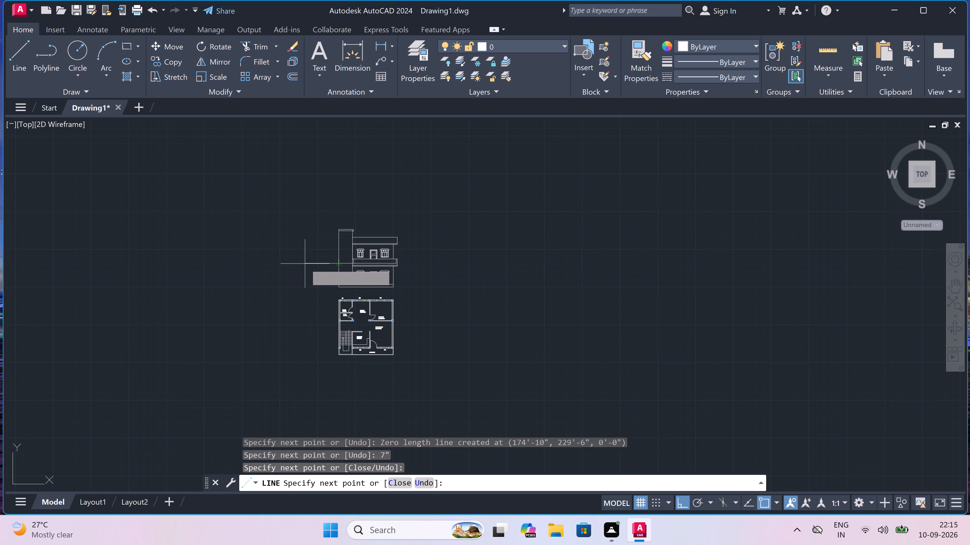
{"action": "scroll", "coordinate": [335, 262], "scroll_direction": "up", "scroll_amount": 4}
{"action": "scroll", "coordinate": [401, 265], "scroll_direction": "up", "scroll_amount": 2}
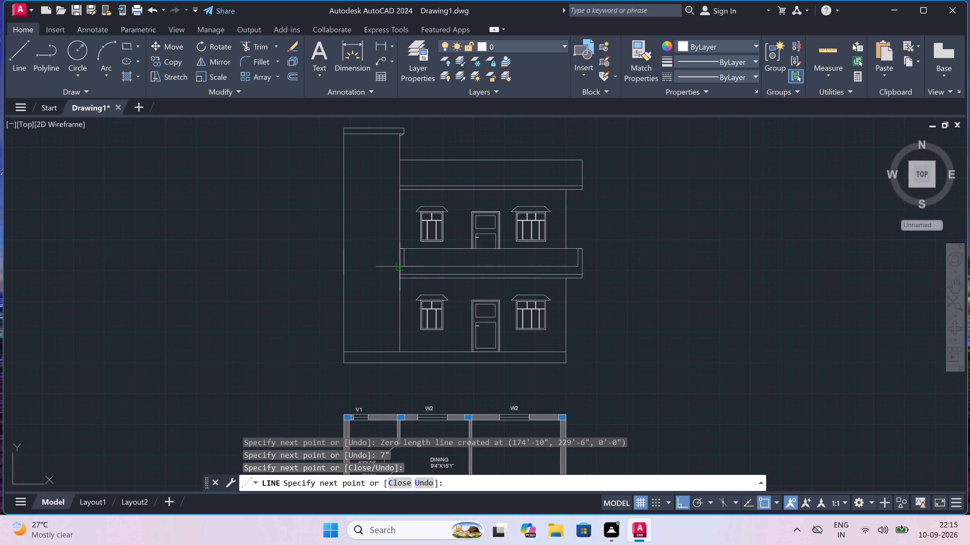
{"action": "scroll", "coordinate": [401, 266], "scroll_direction": "up", "scroll_amount": 4}
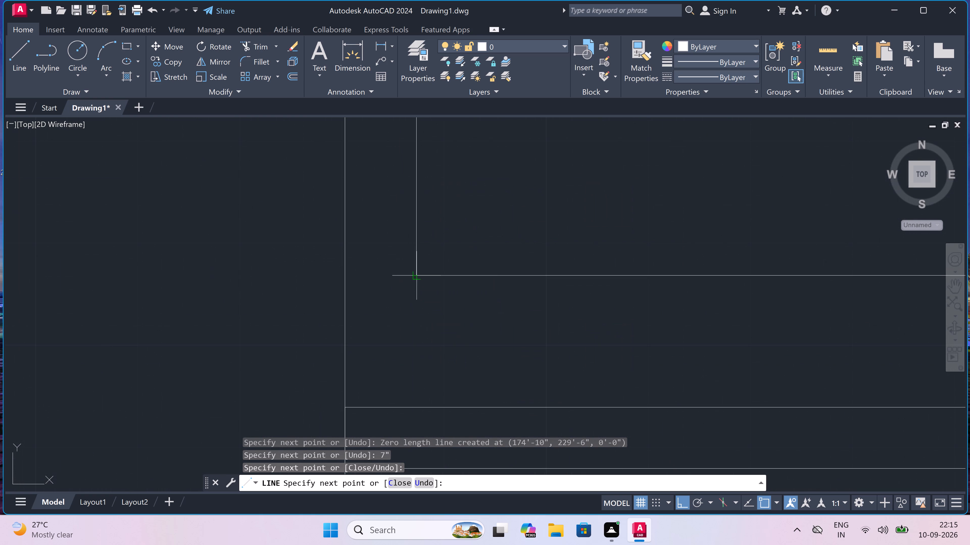
{"action": "left_click", "coordinate": [420, 273]}
{"action": "key", "text": "Escape"}
Draw a 7" wide full-height vertical strip inside the first-floor band's inner panel, between the left window and the door above.
{"action": "scroll", "coordinate": [389, 272], "scroll_direction": "down", "scroll_amount": 4}
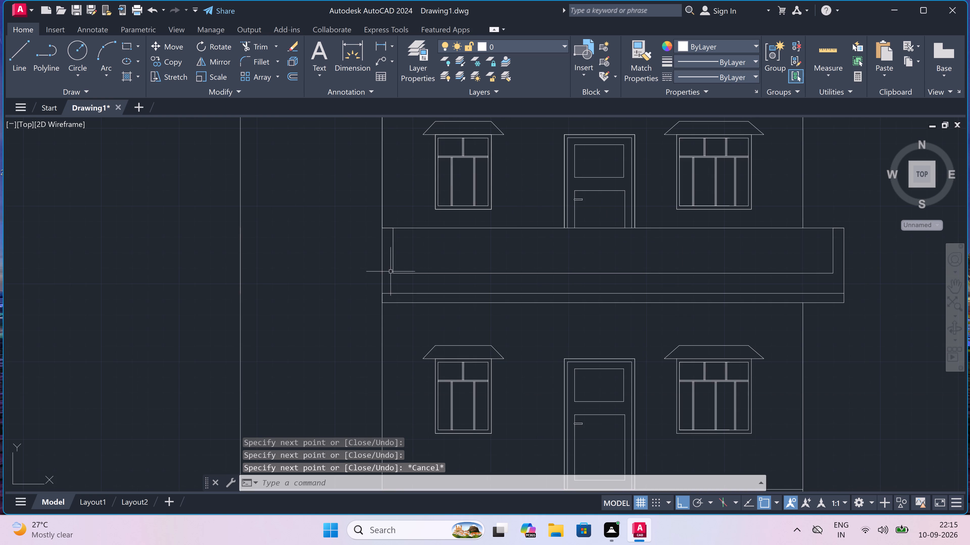
{"action": "scroll", "coordinate": [421, 264], "scroll_direction": "down", "scroll_amount": 2}
{"action": "scroll", "coordinate": [491, 253], "scroll_direction": "up", "scroll_amount": 3}
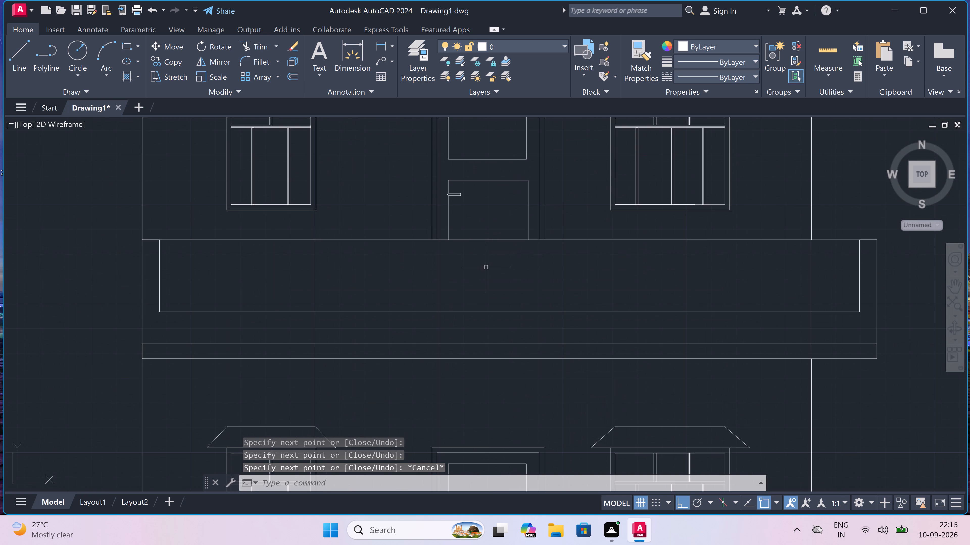
{"action": "scroll", "coordinate": [478, 273], "scroll_direction": "down", "scroll_amount": 2}
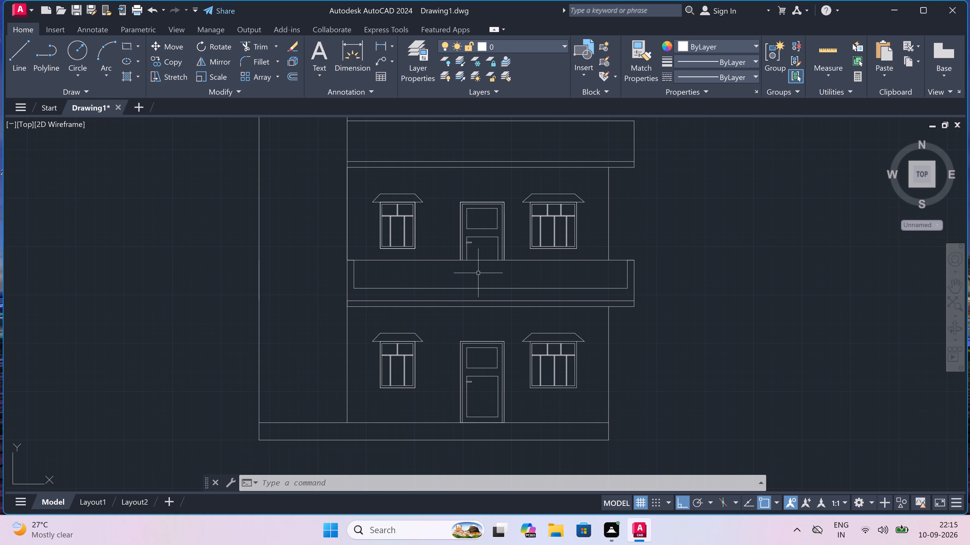
{"action": "scroll", "coordinate": [478, 272], "scroll_direction": "up", "scroll_amount": 2}
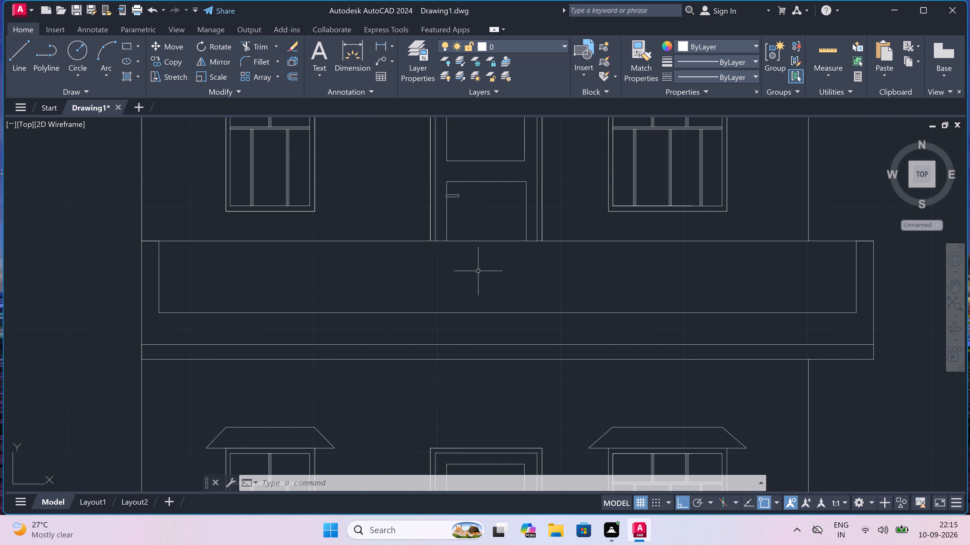
{"action": "type", "text": "L"}
{"action": "key", "text": "space"}
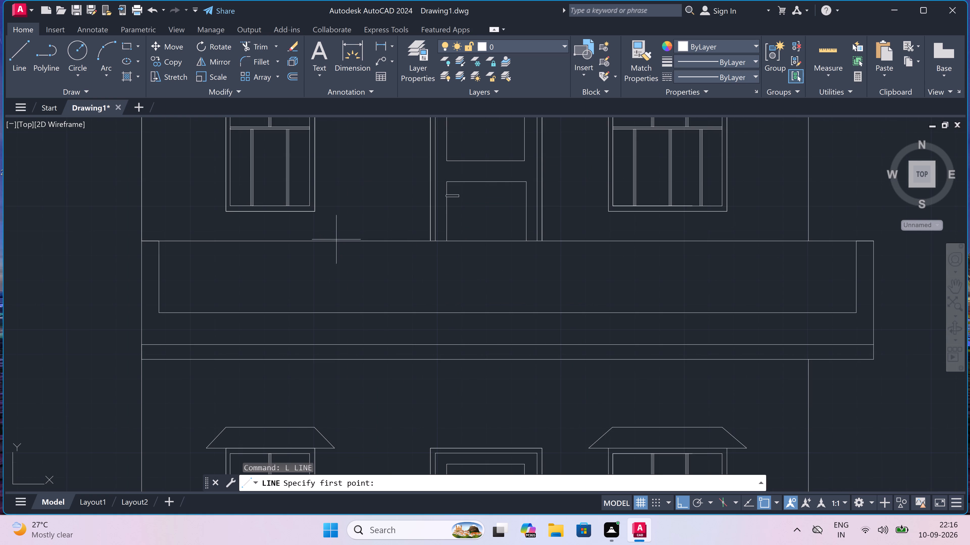
{"action": "left_click", "coordinate": [363, 240]}
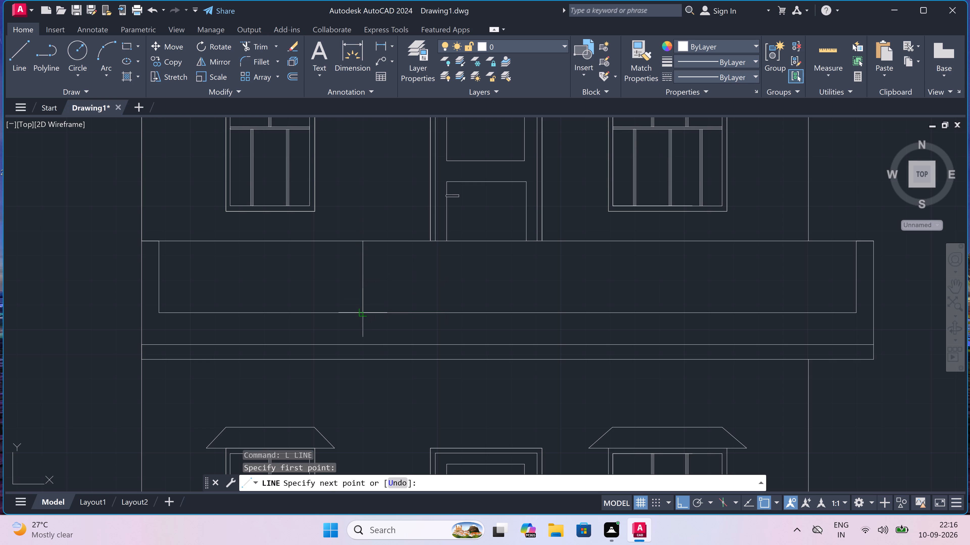
{"action": "left_click", "coordinate": [363, 313]}
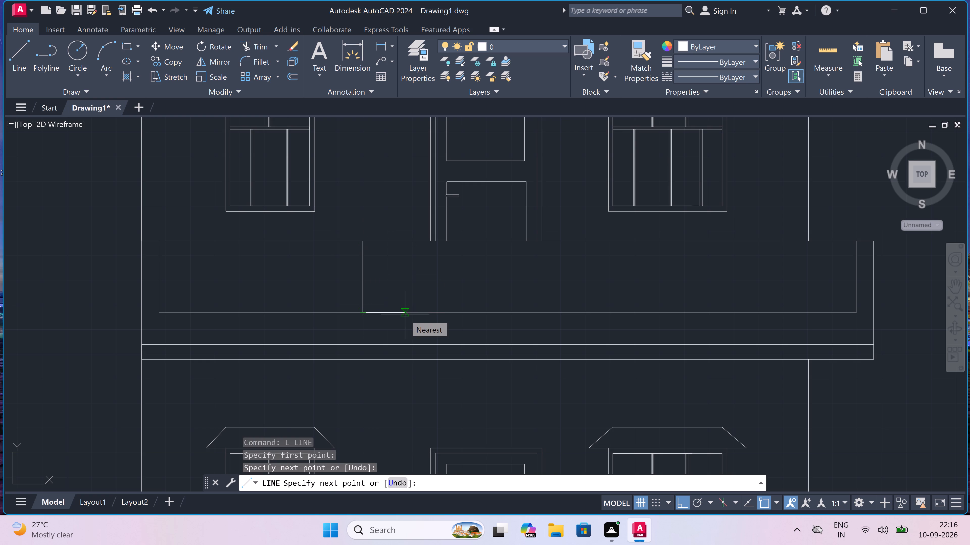
{"action": "key", "text": "7"}
{"action": "type", "text": "\""}
{"action": "key", "text": "space"}
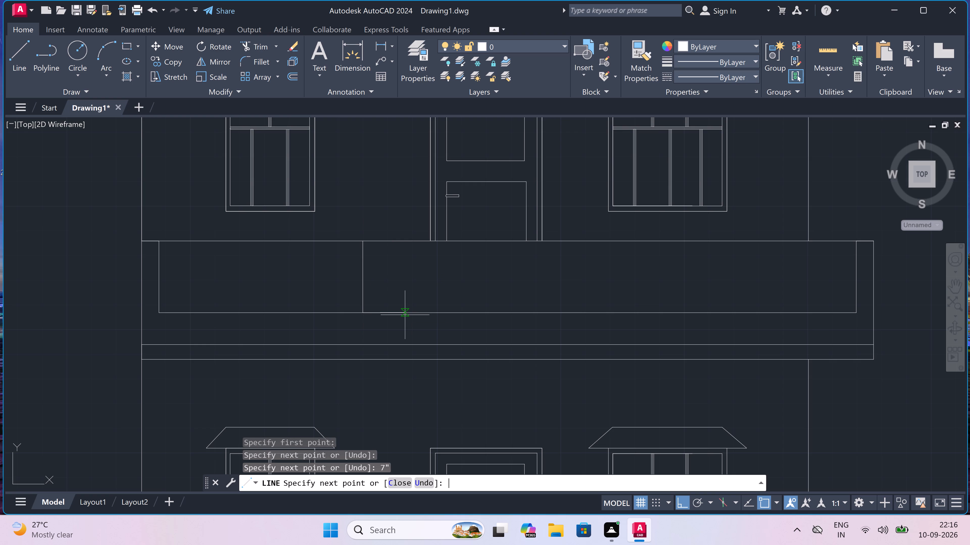
{"action": "left_click", "coordinate": [380, 241]}
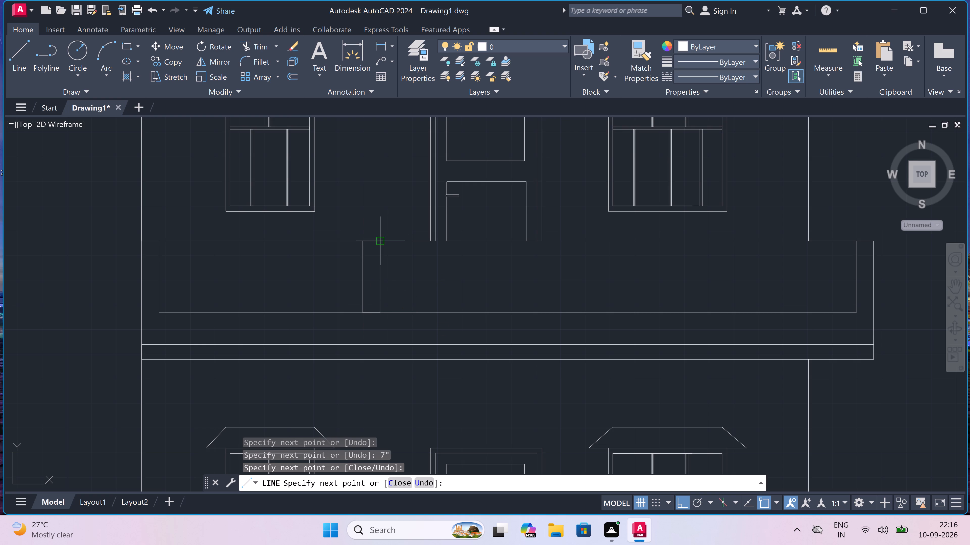
Draw a second 7" wide full-height vertical strip inside the first-floor band's inner panel, below the right-hand window.
{"action": "key", "text": "Escape"}
{"action": "type", "text": "L"}
{"action": "key", "text": "space"}
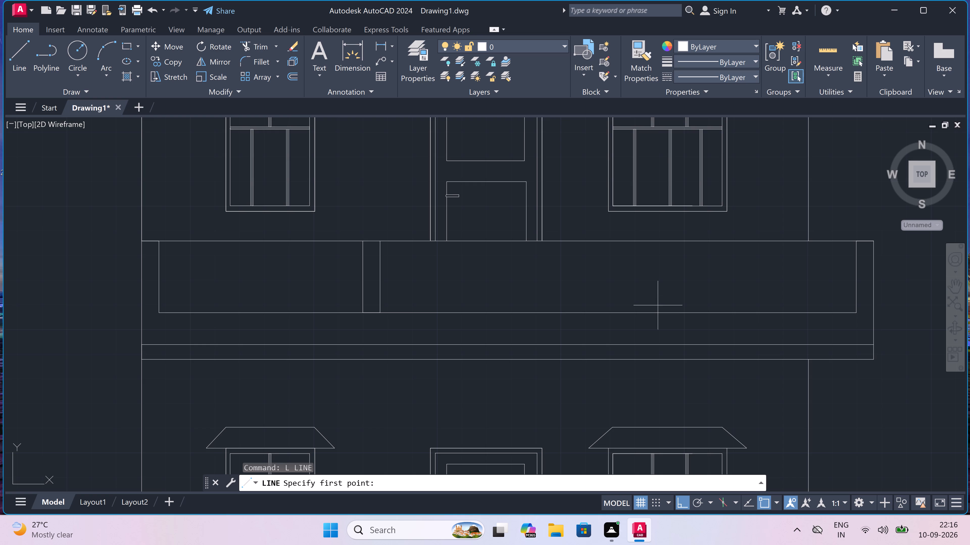
{"action": "left_click", "coordinate": [635, 313]}
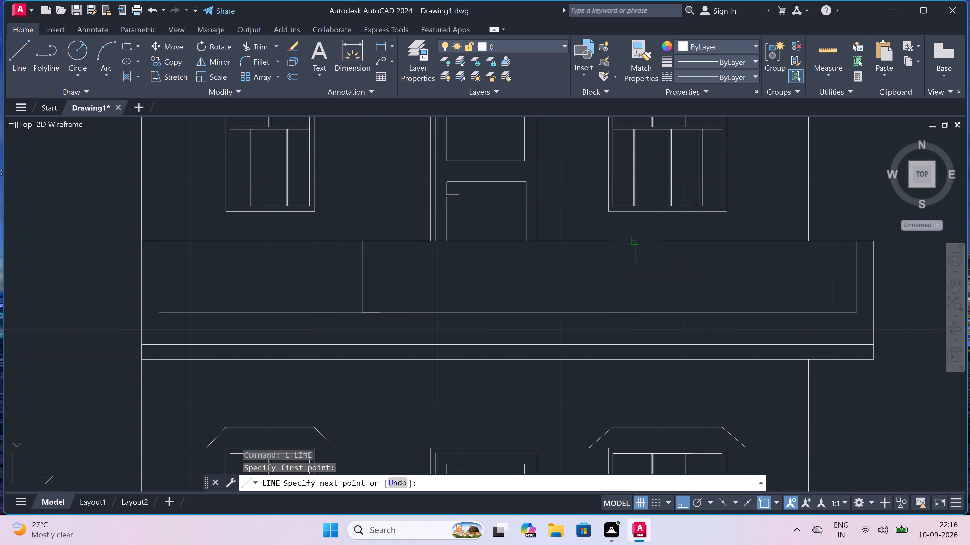
{"action": "left_click", "coordinate": [635, 238]}
{"action": "key", "text": "7"}
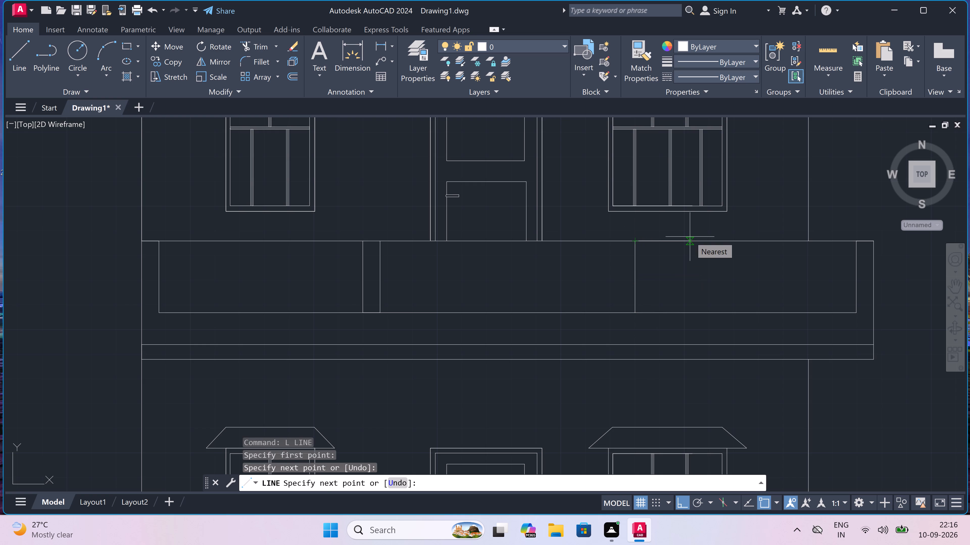
{"action": "type", "text": "\""}
{"action": "key", "text": "space"}
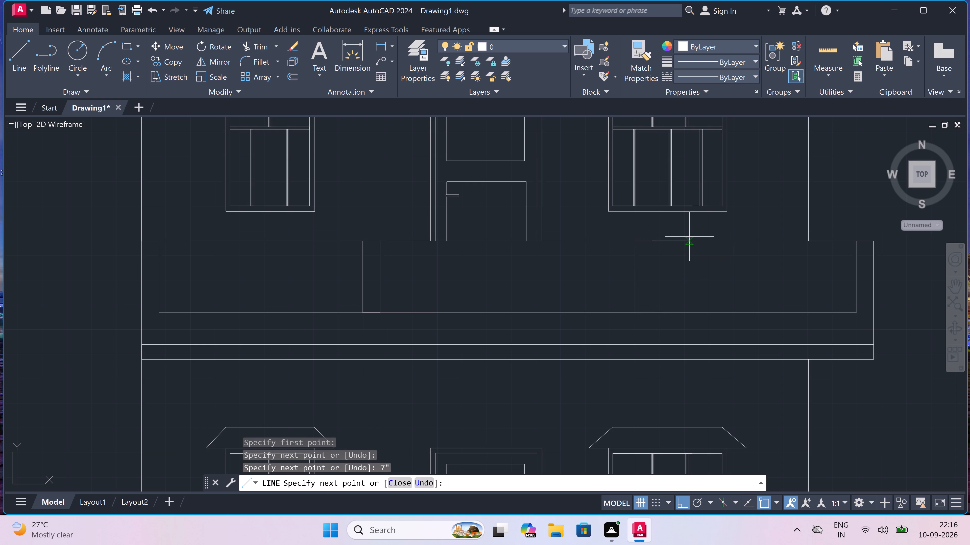
{"action": "left_click", "coordinate": [654, 310]}
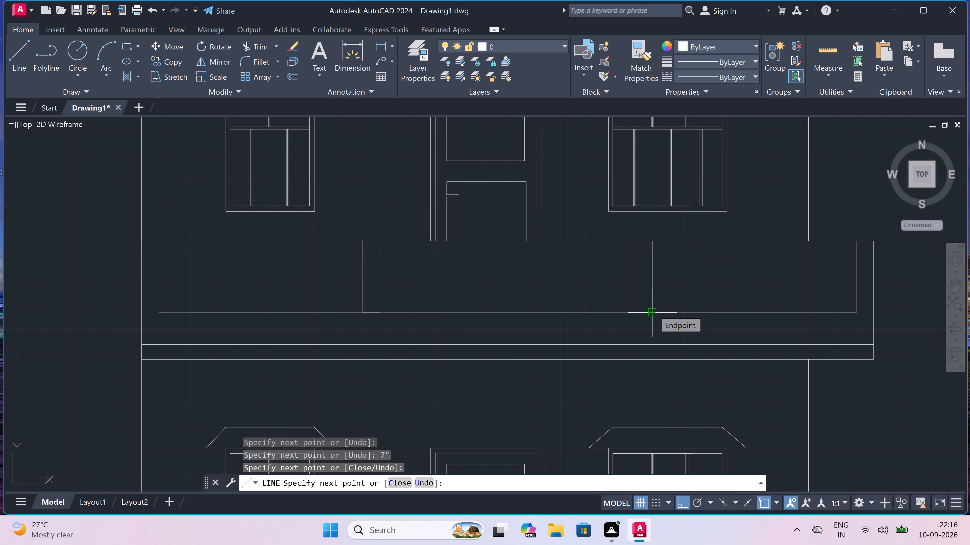
{"action": "key", "text": "Escape"}
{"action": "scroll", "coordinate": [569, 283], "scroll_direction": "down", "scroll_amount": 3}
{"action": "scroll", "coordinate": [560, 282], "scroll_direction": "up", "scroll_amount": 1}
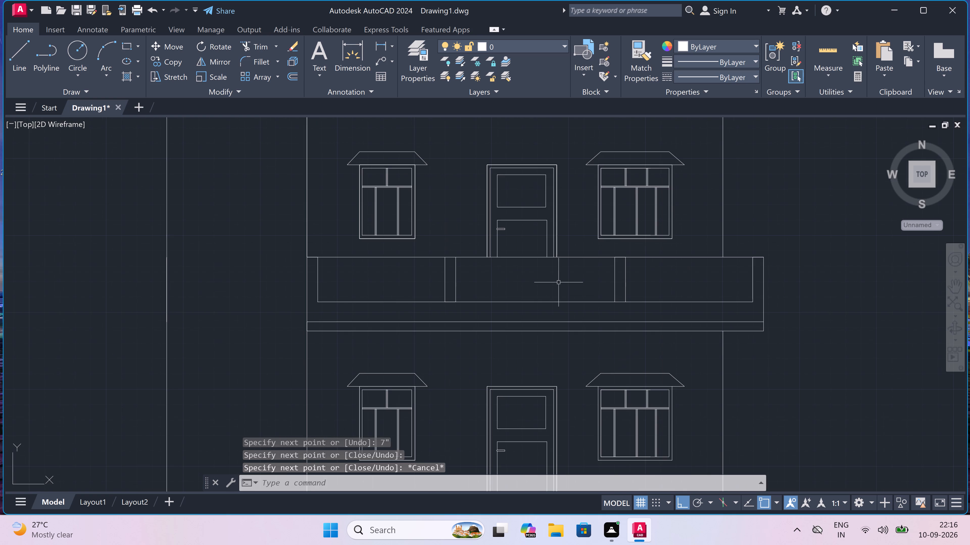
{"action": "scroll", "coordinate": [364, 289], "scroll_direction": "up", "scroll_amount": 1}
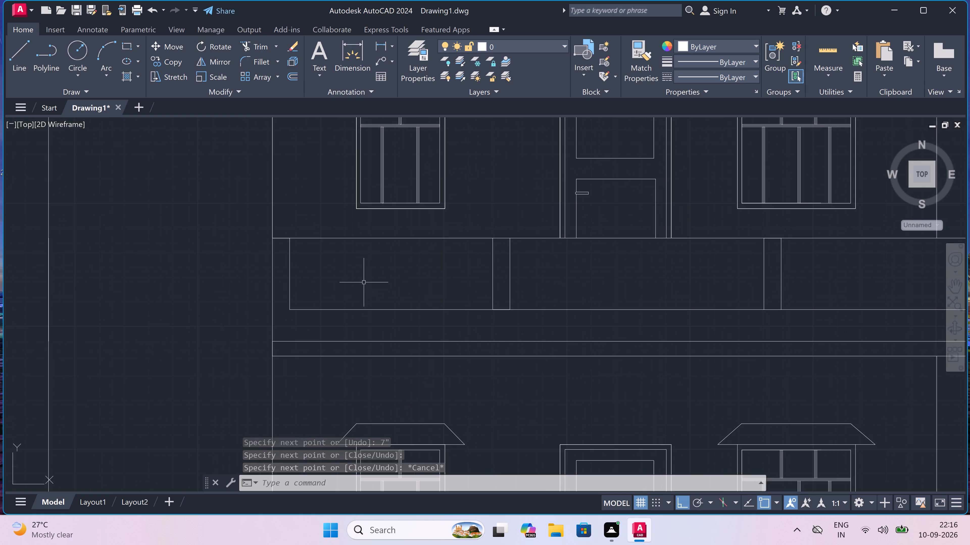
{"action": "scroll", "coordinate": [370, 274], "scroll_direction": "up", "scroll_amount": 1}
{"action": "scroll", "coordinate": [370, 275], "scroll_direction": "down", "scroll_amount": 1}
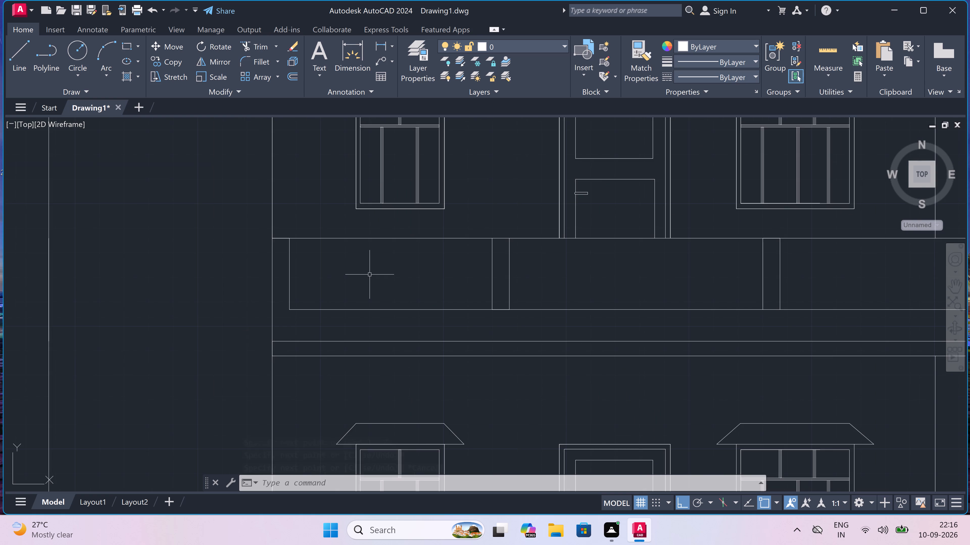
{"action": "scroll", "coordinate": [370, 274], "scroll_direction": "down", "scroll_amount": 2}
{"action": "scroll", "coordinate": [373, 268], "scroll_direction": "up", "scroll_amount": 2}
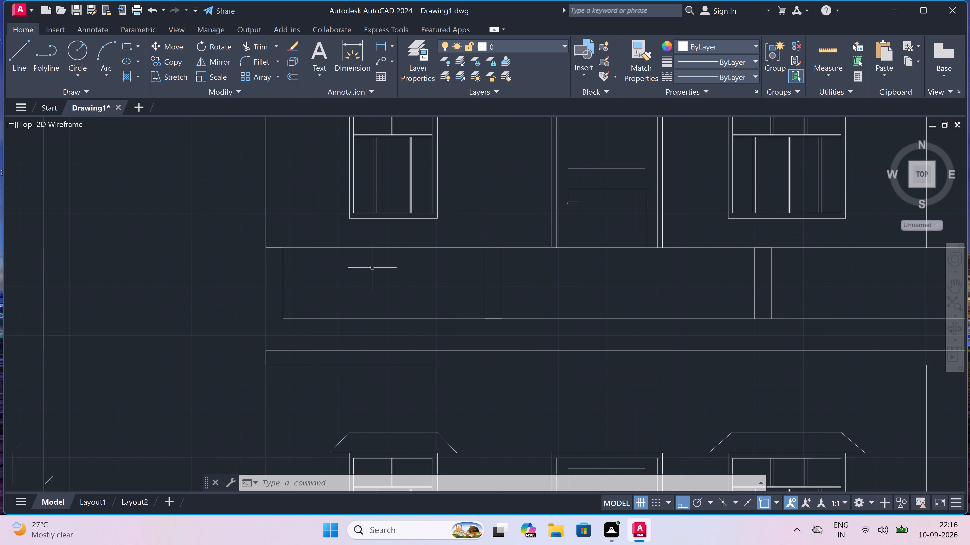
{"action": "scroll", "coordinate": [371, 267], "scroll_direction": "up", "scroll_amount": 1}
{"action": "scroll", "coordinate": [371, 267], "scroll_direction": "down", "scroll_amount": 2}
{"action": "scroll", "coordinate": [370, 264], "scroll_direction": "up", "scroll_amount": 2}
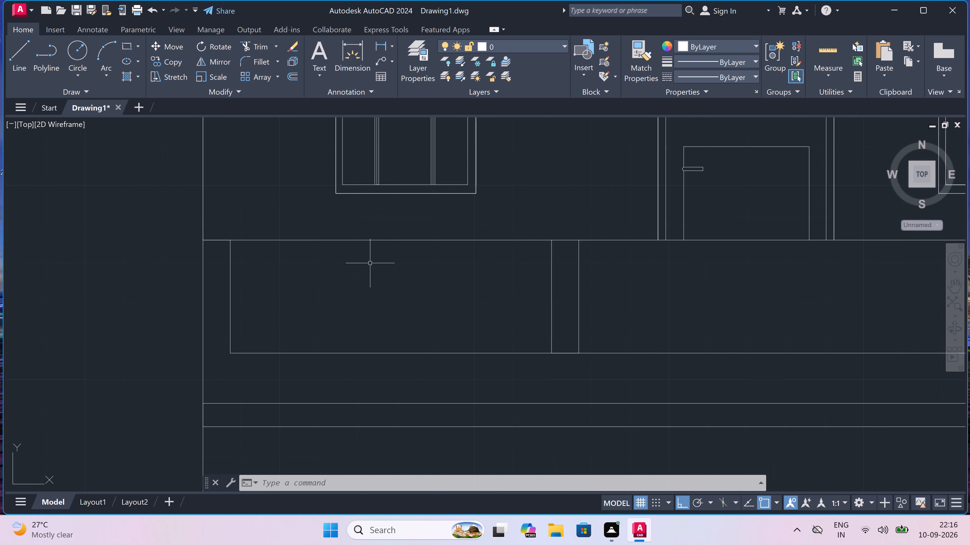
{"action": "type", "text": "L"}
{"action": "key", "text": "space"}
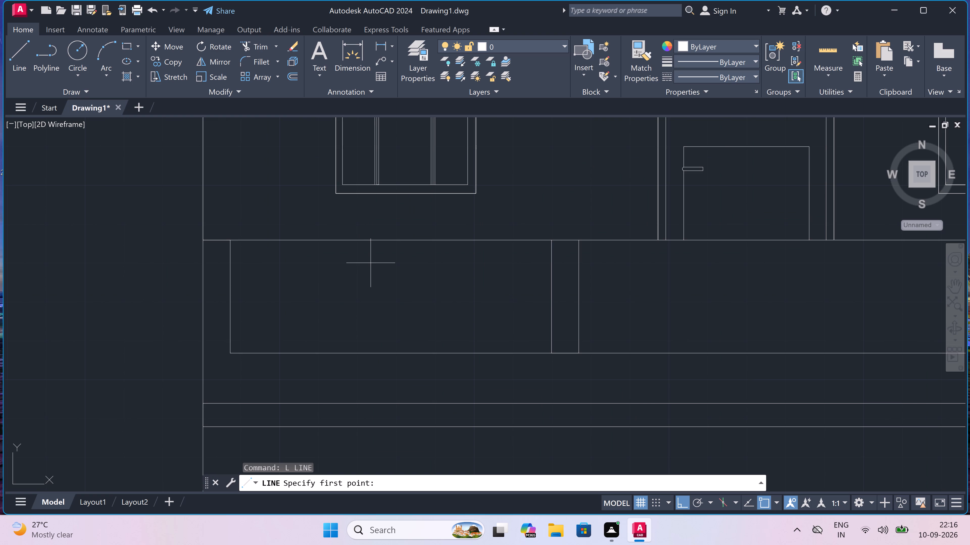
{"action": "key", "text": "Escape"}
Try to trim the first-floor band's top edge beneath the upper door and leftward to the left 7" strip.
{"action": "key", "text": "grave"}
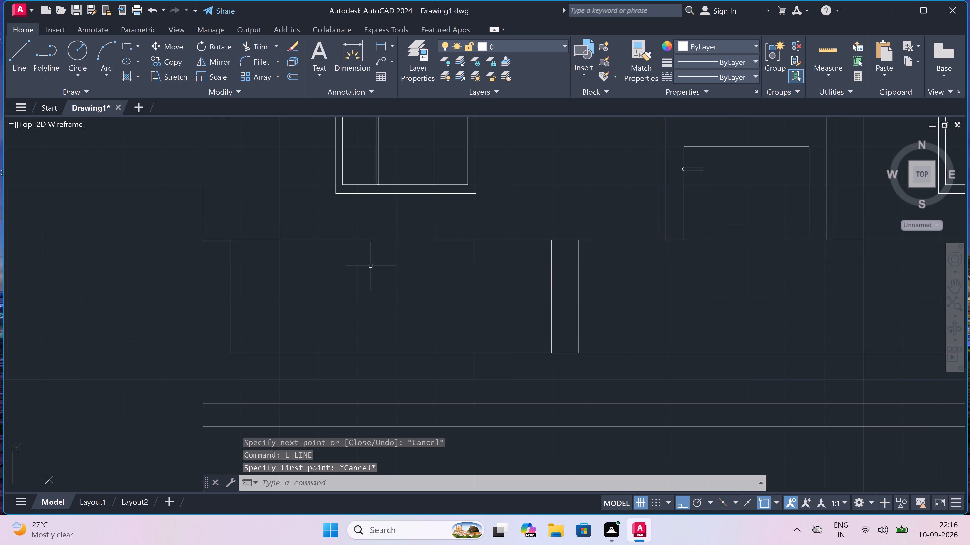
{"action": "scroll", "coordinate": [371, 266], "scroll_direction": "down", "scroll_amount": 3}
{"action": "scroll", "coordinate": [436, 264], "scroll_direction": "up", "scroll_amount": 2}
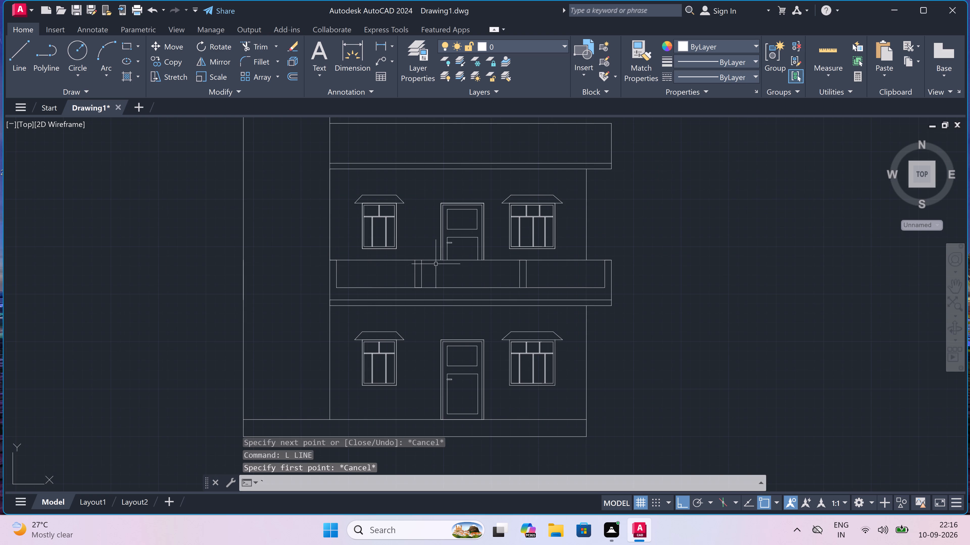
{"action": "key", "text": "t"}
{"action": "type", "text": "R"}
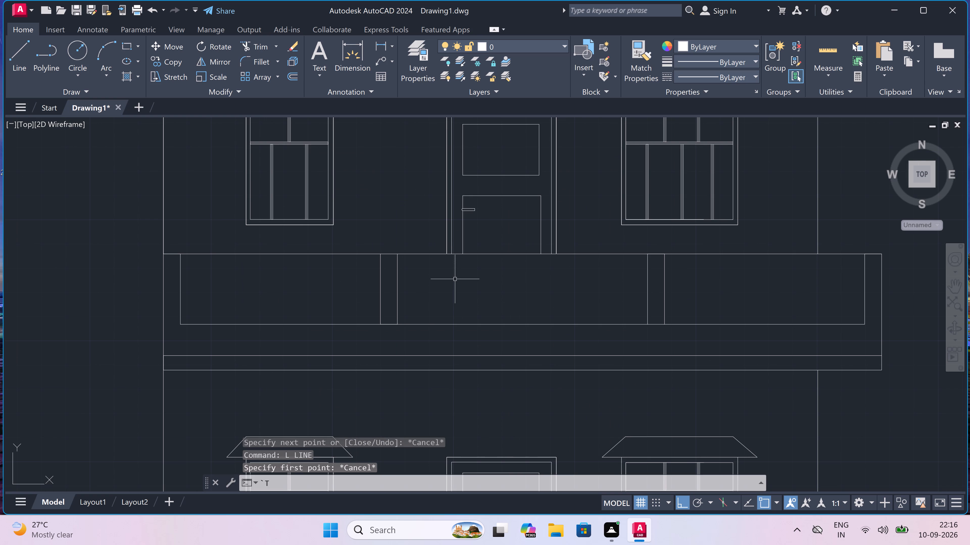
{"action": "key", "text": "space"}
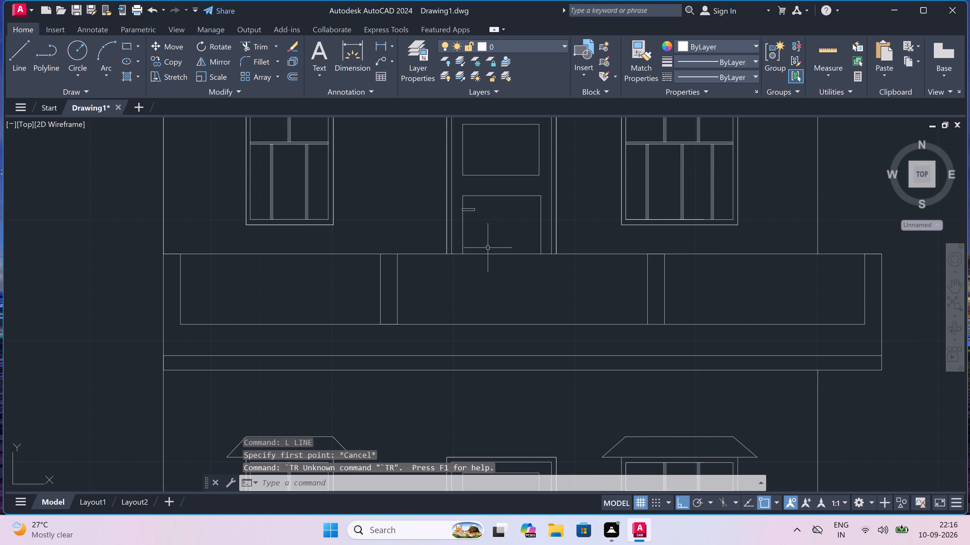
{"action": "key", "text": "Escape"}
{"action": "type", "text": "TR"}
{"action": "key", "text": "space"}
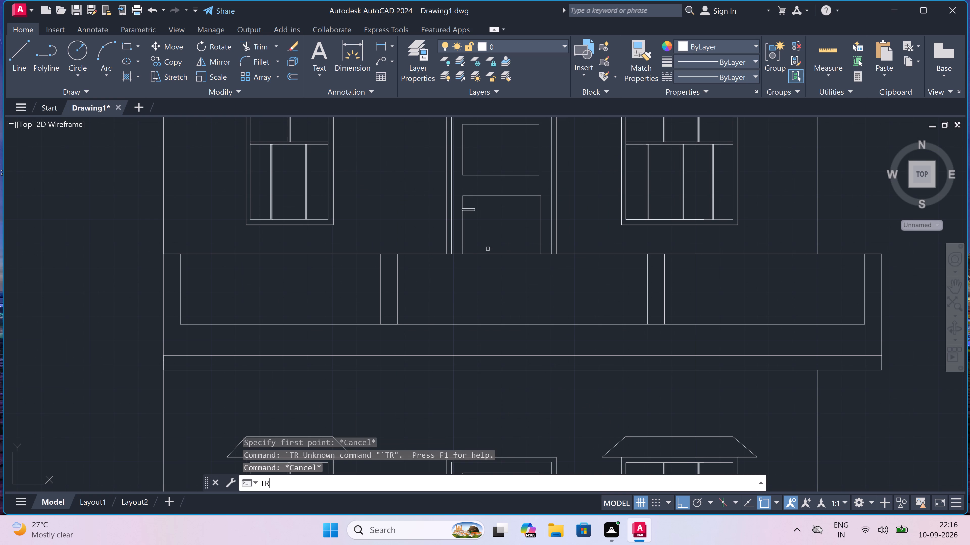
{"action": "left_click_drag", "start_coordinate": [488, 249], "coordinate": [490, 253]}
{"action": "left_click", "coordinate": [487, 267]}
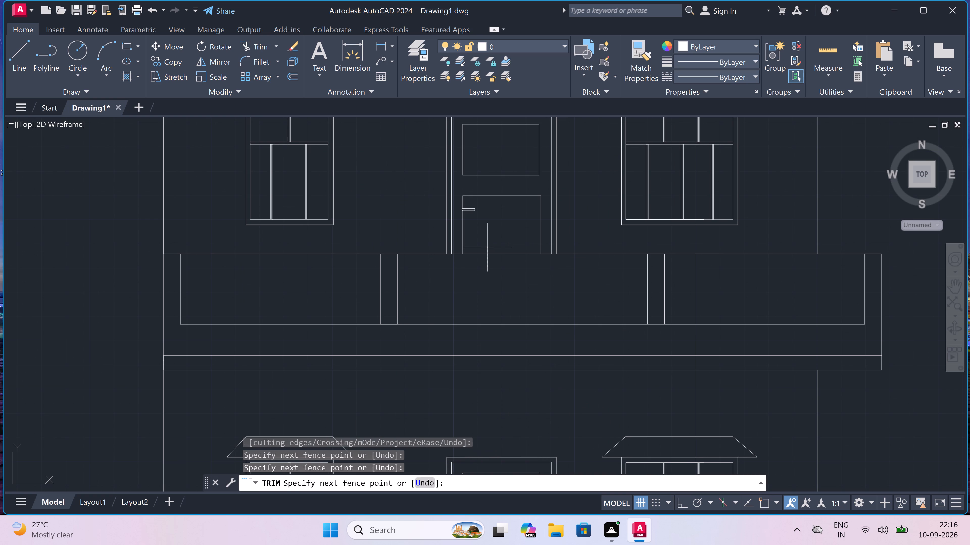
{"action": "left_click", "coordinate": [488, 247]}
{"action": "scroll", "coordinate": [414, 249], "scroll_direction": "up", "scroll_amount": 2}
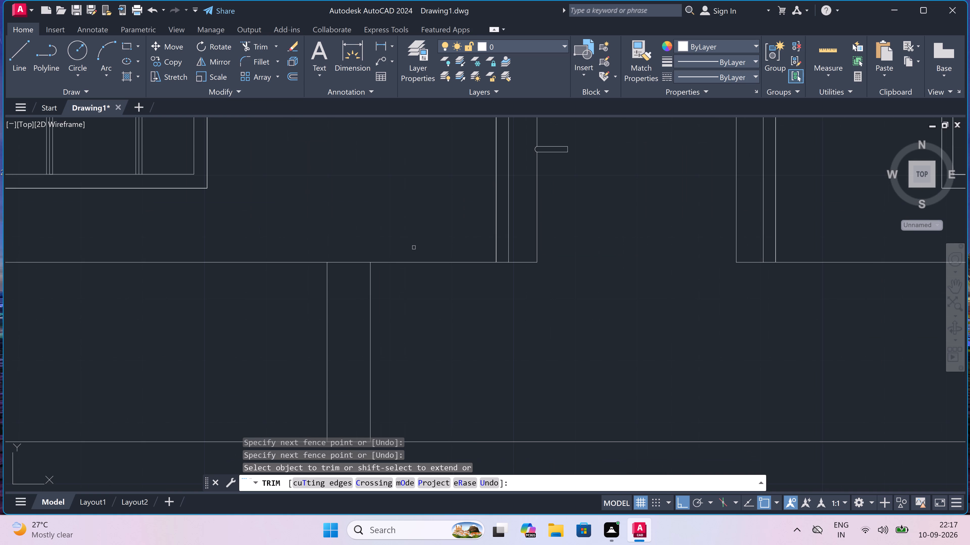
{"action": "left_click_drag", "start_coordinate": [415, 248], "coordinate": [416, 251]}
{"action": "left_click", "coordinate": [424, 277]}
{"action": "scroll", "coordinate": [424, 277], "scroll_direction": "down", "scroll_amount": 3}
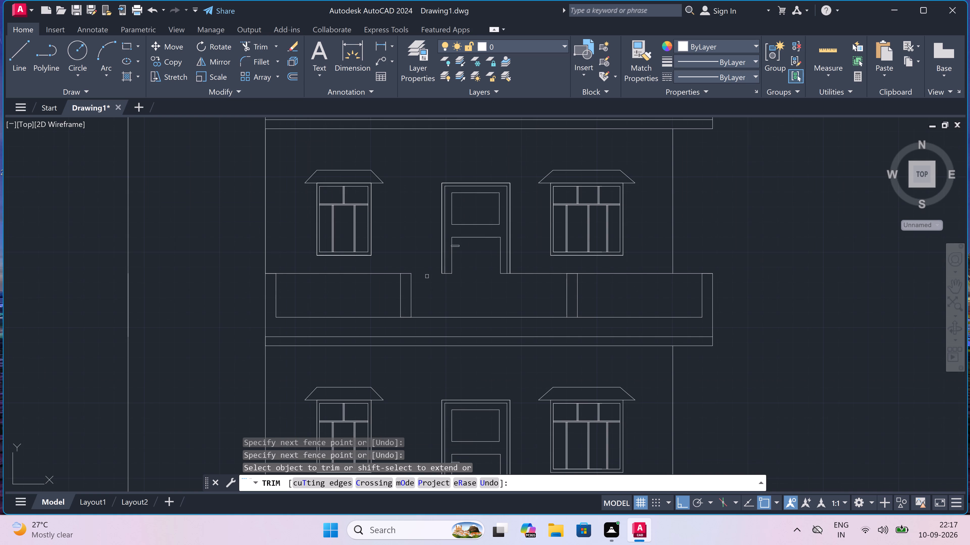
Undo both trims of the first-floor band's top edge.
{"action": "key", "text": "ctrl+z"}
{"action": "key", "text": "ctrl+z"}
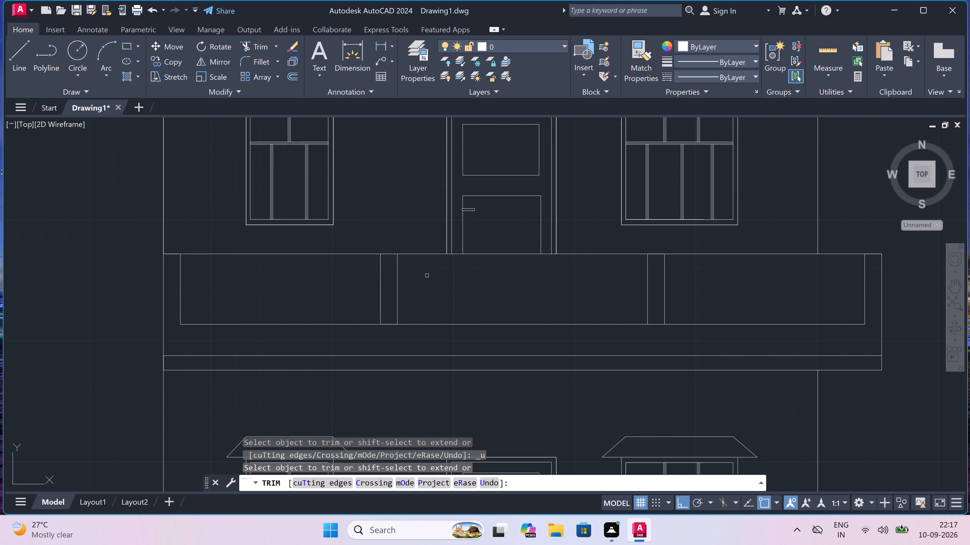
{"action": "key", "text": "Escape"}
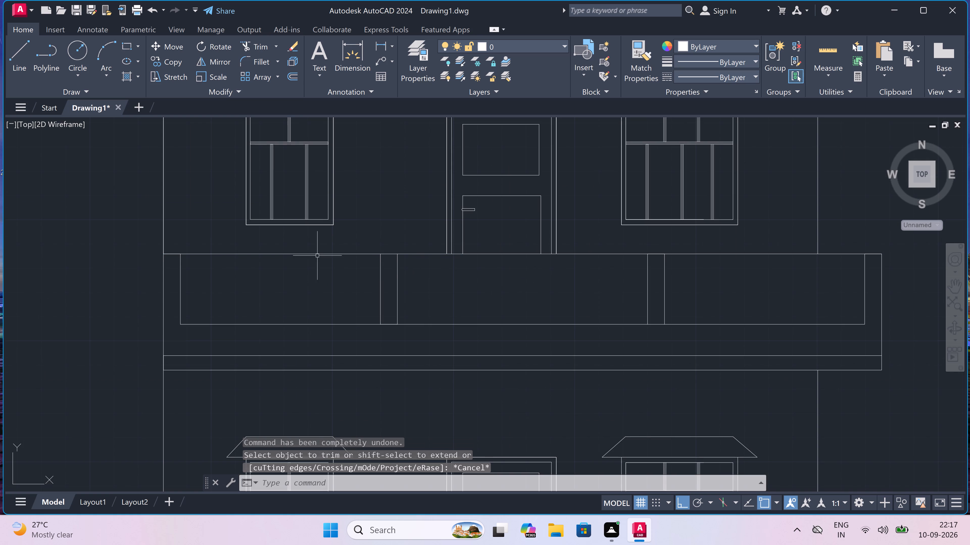
Draw a line from the left inner vertical's top end 2" down, continuing horizontally across the panel to the right inner vertical.
{"action": "scroll", "coordinate": [212, 259], "scroll_direction": "up", "scroll_amount": 2}
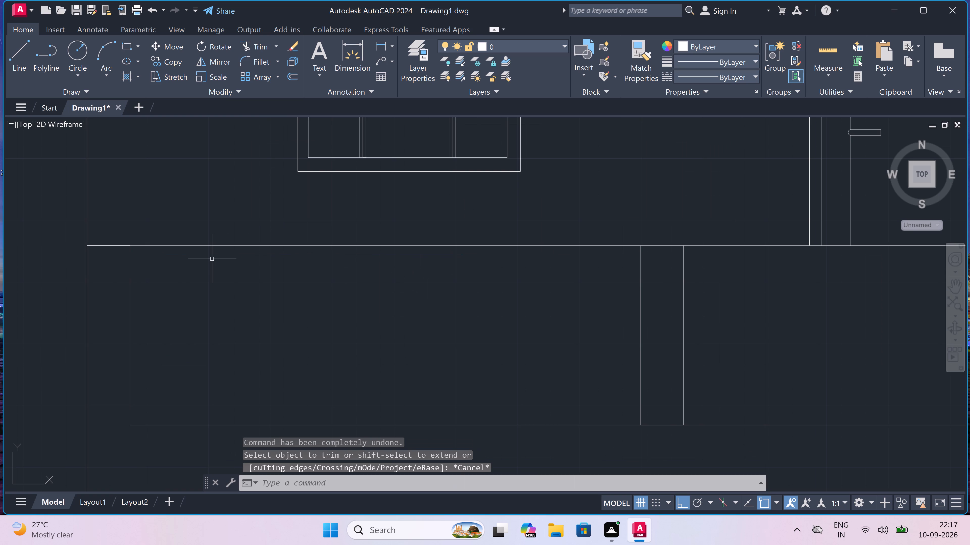
{"action": "type", "text": "L"}
{"action": "key", "text": "space"}
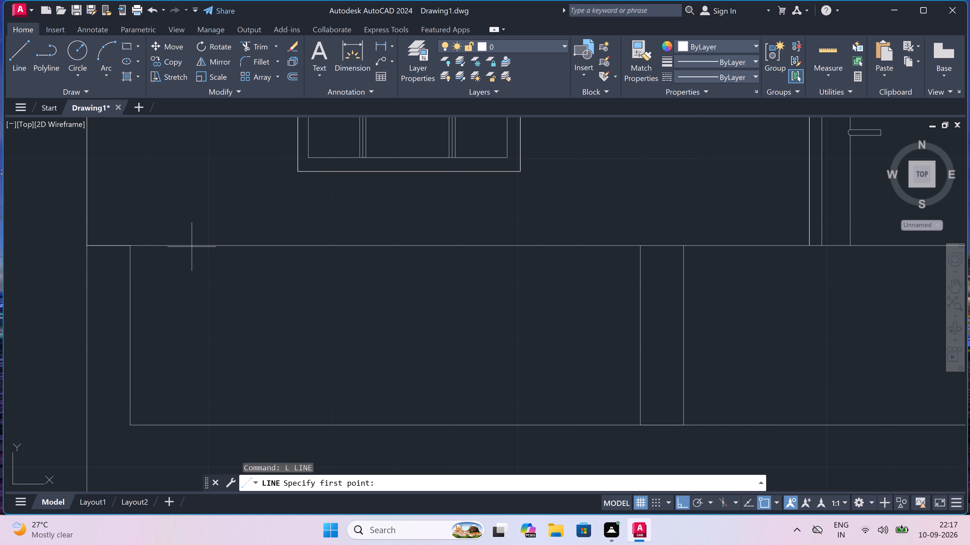
{"action": "left_click", "coordinate": [128, 247]}
{"action": "type", "text": "2\""}
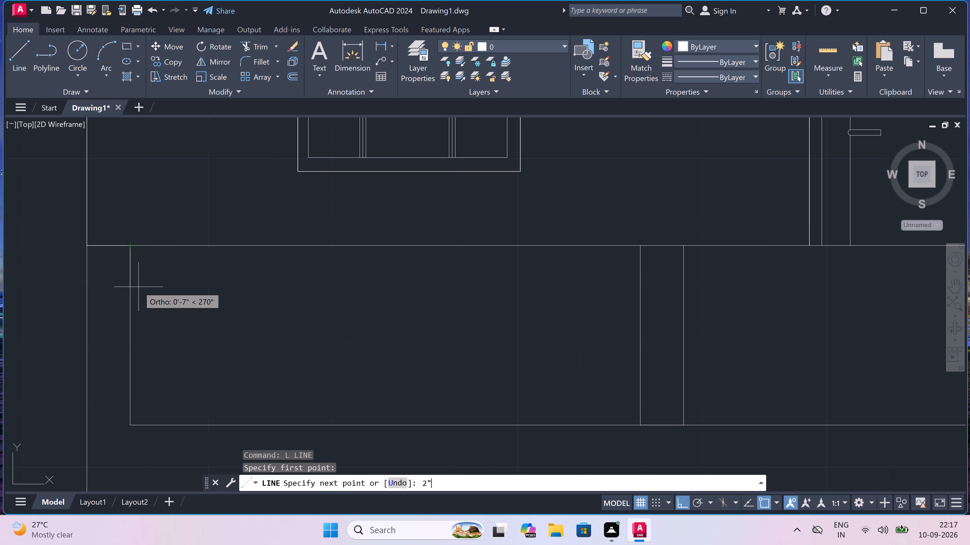
{"action": "key", "text": "space"}
{"action": "scroll", "coordinate": [385, 282], "scroll_direction": "down", "scroll_amount": 3}
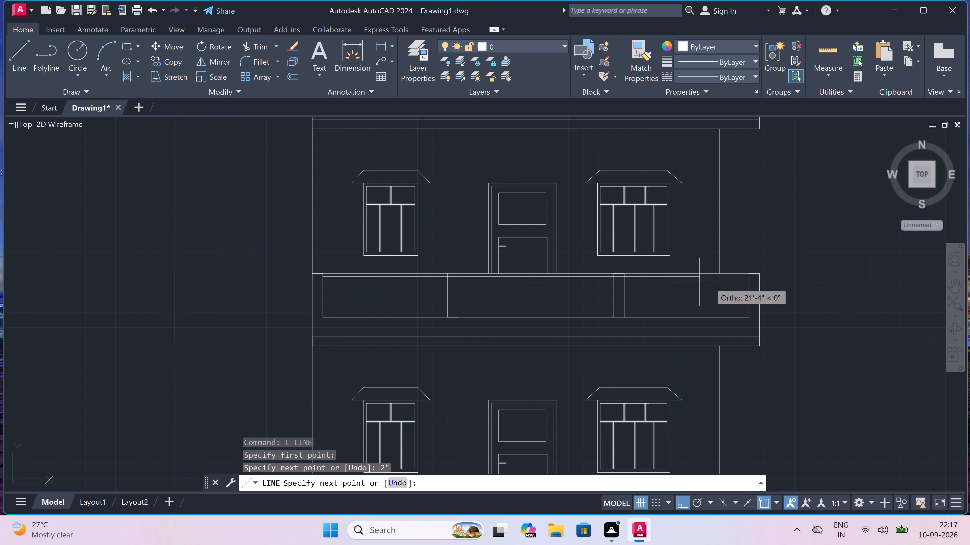
{"action": "scroll", "coordinate": [732, 285], "scroll_direction": "up", "scroll_amount": 3}
{"action": "scroll", "coordinate": [770, 274], "scroll_direction": "up", "scroll_amount": 4}
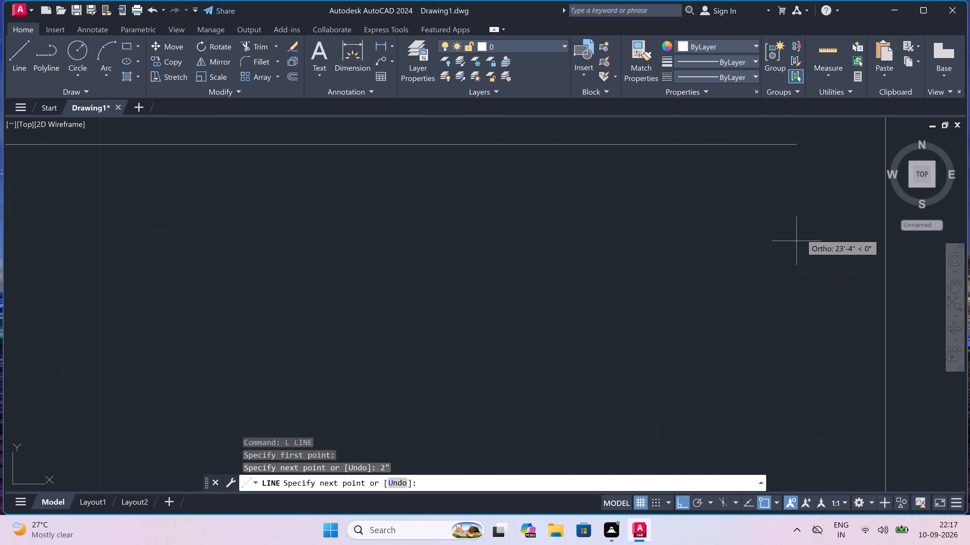
{"action": "scroll", "coordinate": [806, 228], "scroll_direction": "down", "scroll_amount": 5}
{"action": "scroll", "coordinate": [821, 218], "scroll_direction": "up", "scroll_amount": 3}
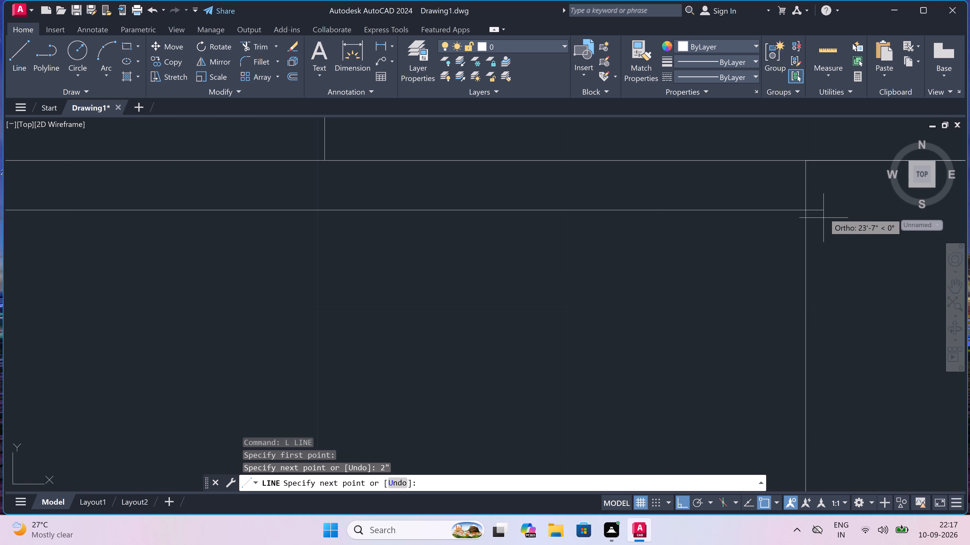
{"action": "left_click_drag", "start_coordinate": [805, 211], "coordinate": [803, 214]}
{"action": "key", "text": "Escape"}
Trim the new horizontal line where it crosses the right and left 7" strips of the first-floor band.
{"action": "scroll", "coordinate": [727, 231], "scroll_direction": "down", "scroll_amount": 5}
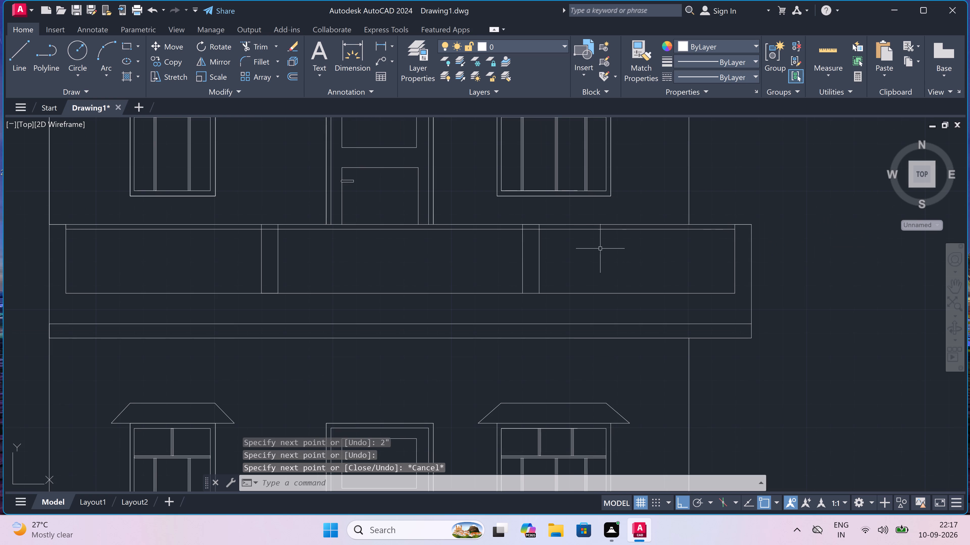
{"action": "scroll", "coordinate": [517, 232], "scroll_direction": "up", "scroll_amount": 2}
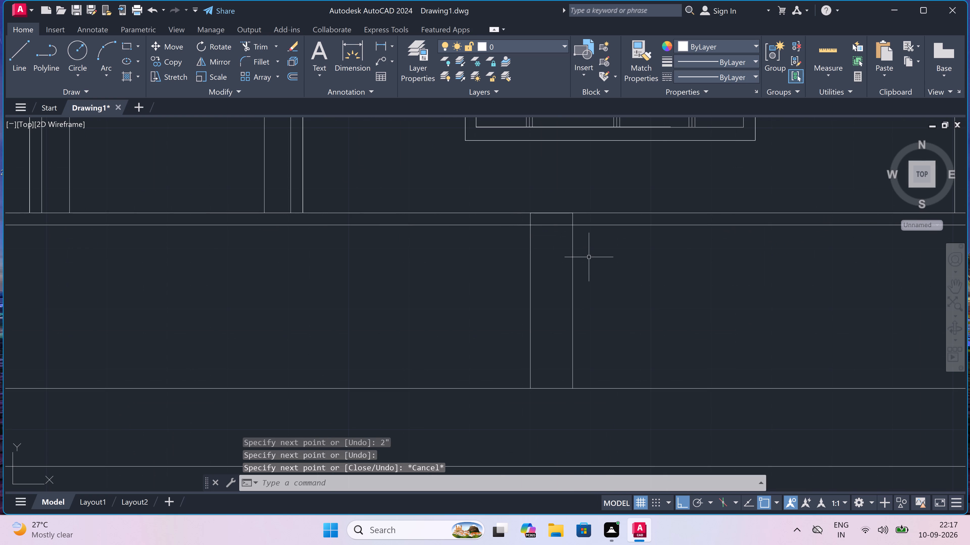
{"action": "key", "text": "t"}
{"action": "key", "text": "r"}
{"action": "key", "text": "space"}
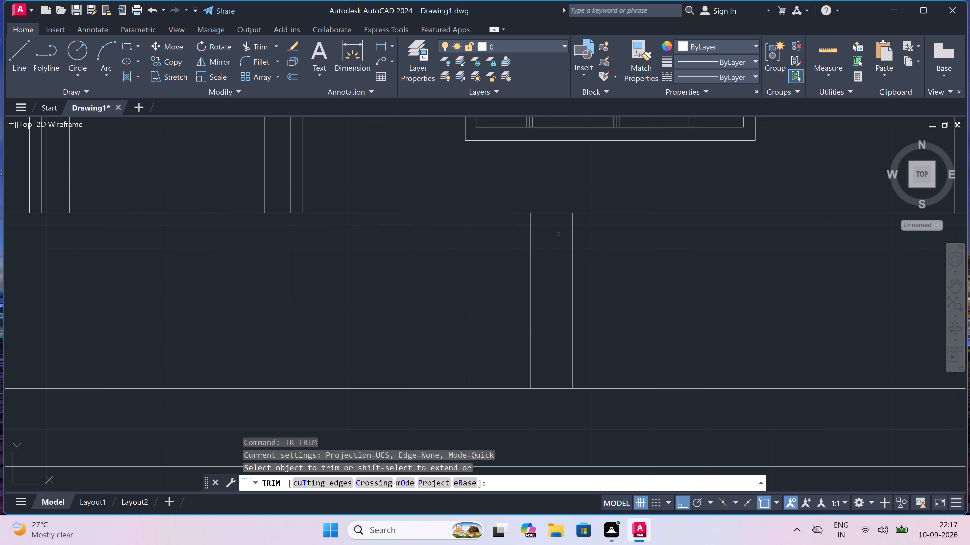
{"action": "left_click", "coordinate": [553, 225]}
{"action": "scroll", "coordinate": [553, 225], "scroll_direction": "down", "scroll_amount": 3}
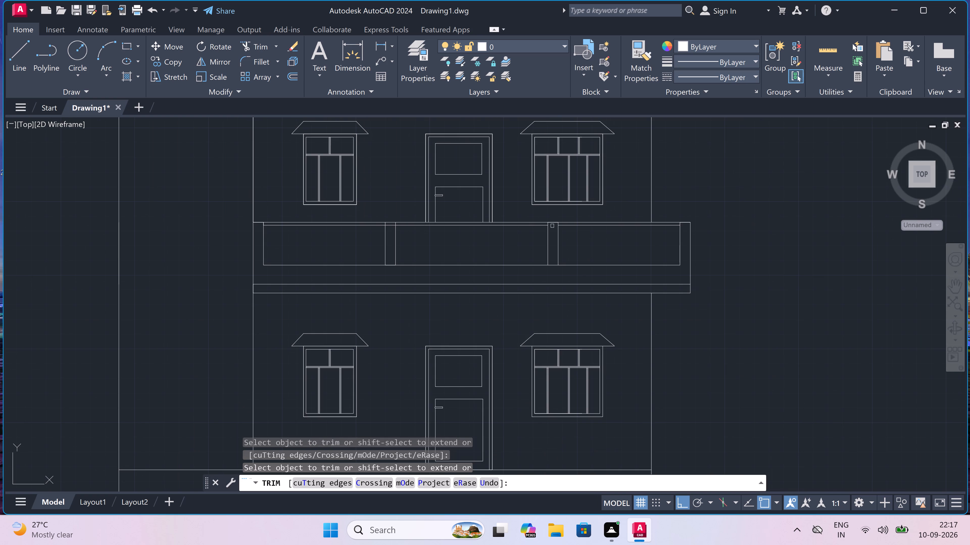
{"action": "scroll", "coordinate": [395, 228], "scroll_direction": "up", "scroll_amount": 2}
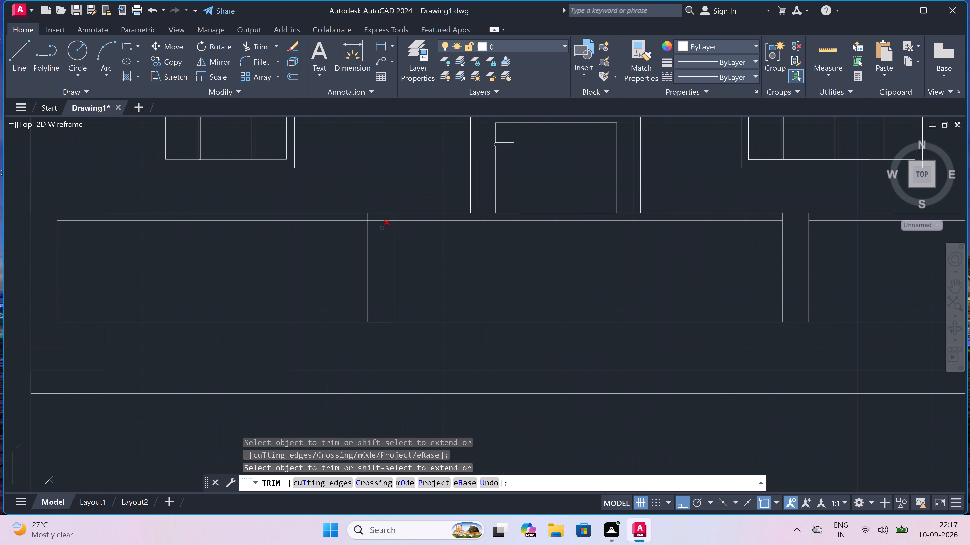
{"action": "scroll", "coordinate": [371, 220], "scroll_direction": "up", "scroll_amount": 1}
{"action": "left_click", "coordinate": [373, 218]}
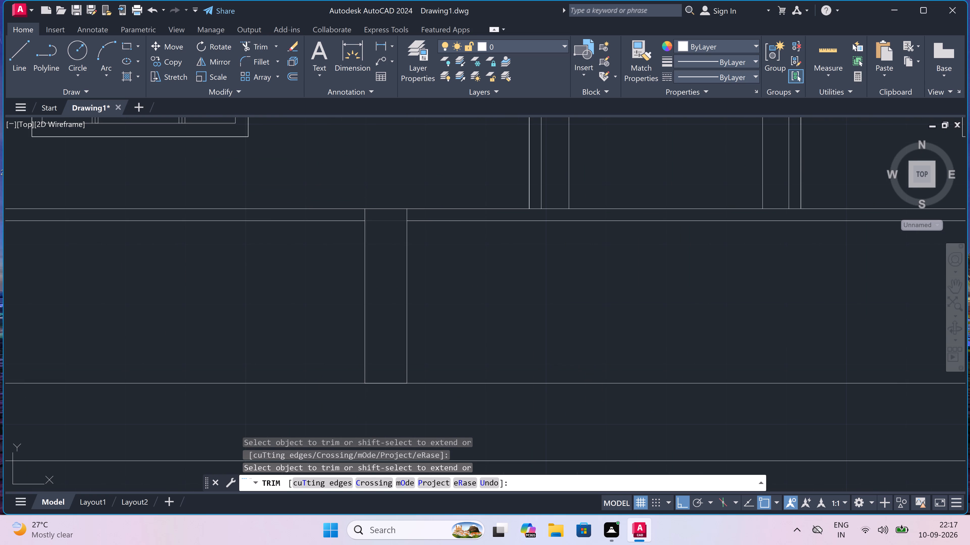
{"action": "left_click", "coordinate": [380, 226]}
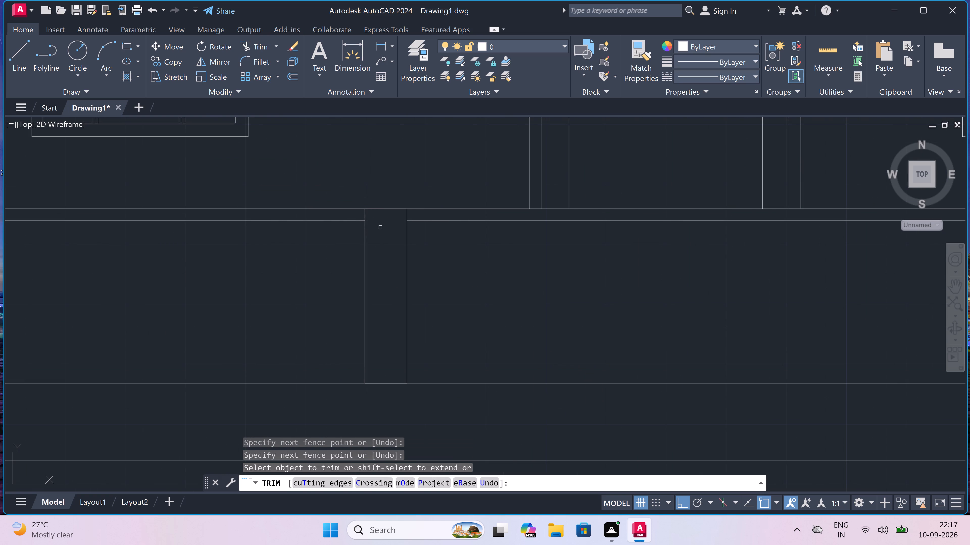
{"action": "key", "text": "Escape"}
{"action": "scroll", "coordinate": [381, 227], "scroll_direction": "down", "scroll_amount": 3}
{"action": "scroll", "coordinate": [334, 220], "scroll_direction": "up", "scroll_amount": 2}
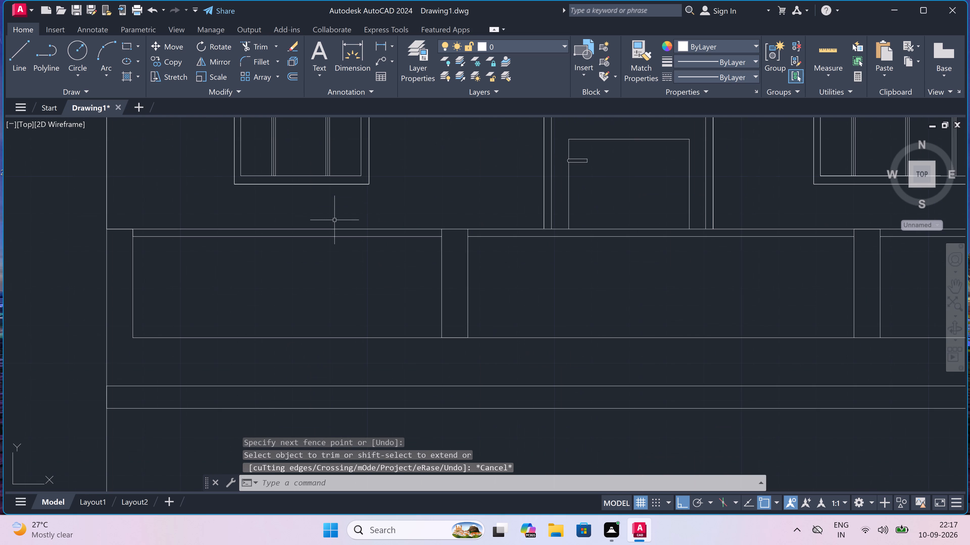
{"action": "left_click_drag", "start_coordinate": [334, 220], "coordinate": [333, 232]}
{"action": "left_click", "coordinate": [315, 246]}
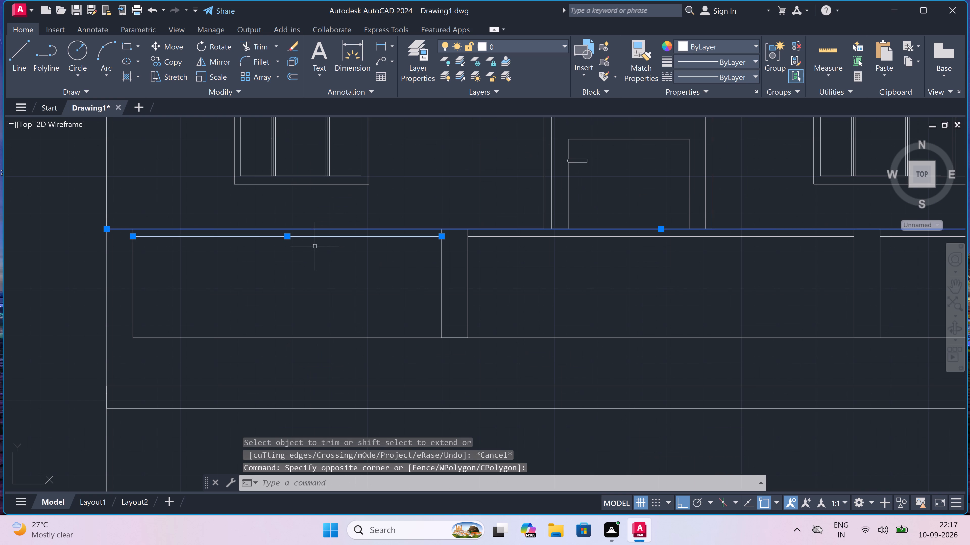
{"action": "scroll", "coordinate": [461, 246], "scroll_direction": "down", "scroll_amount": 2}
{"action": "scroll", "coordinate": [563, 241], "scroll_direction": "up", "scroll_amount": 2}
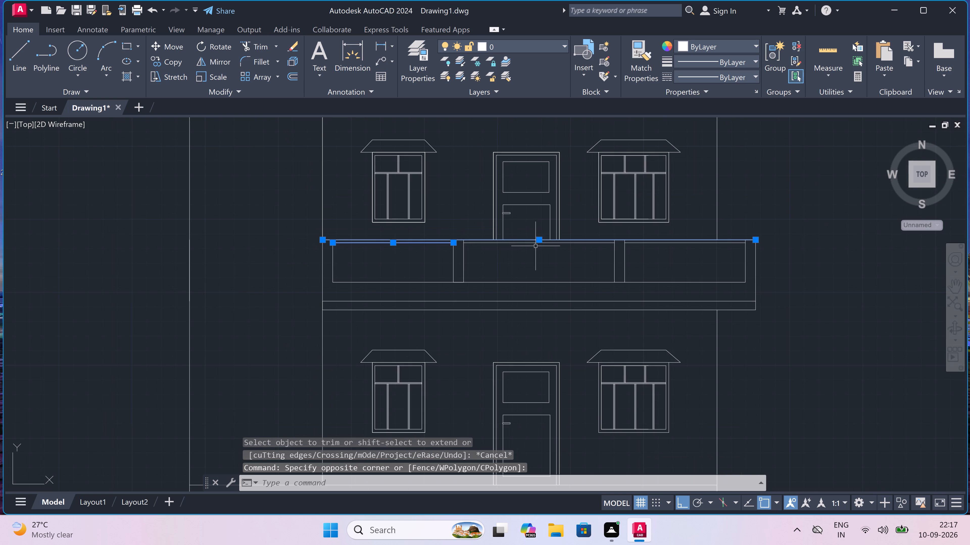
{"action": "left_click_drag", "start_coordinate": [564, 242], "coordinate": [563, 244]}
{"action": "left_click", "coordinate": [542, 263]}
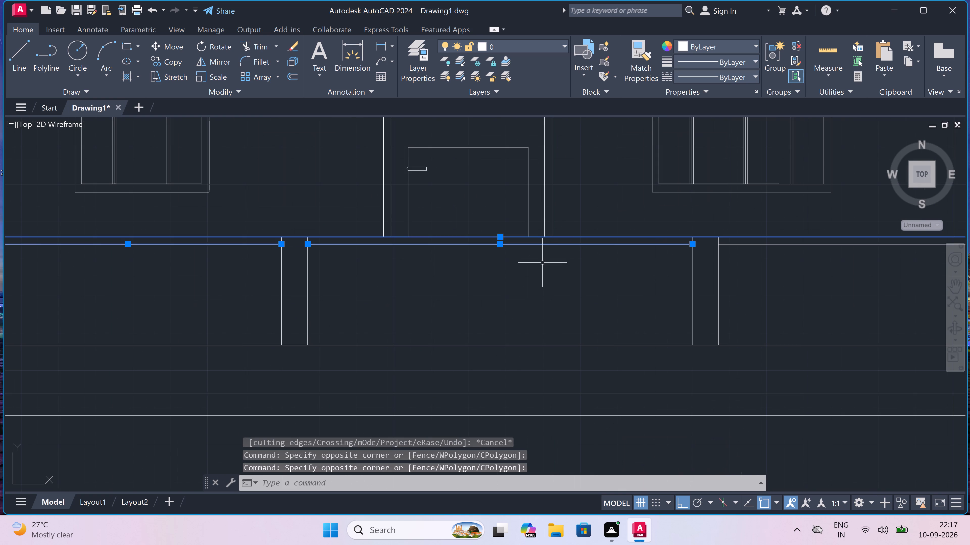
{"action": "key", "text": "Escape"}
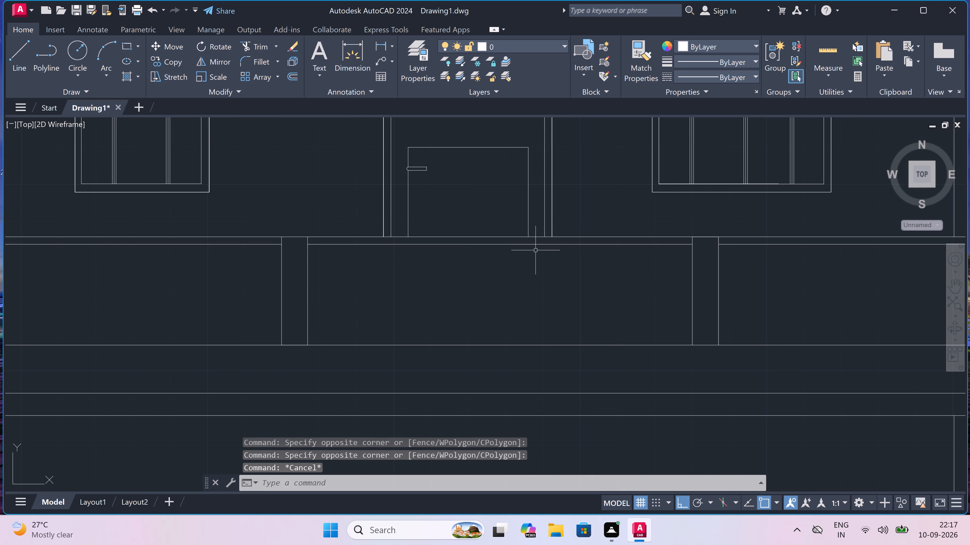
Copy the horizontal line segments in all three parapet bays a short distance below themselves to form a paired top rail.
{"action": "left_click", "coordinate": [532, 245]}
{"action": "scroll", "coordinate": [532, 245], "scroll_direction": "down", "scroll_amount": 3}
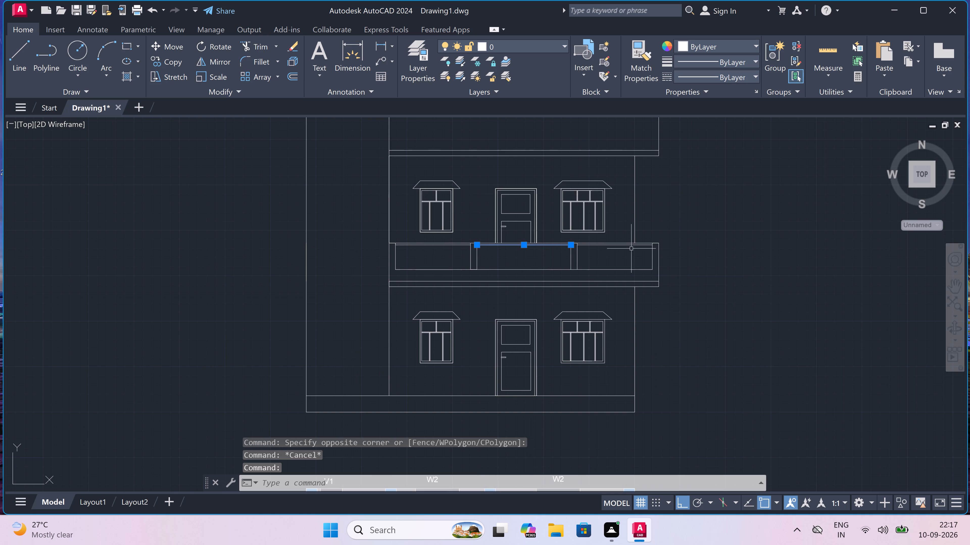
{"action": "scroll", "coordinate": [630, 248], "scroll_direction": "up", "scroll_amount": 3}
{"action": "left_click", "coordinate": [611, 234]}
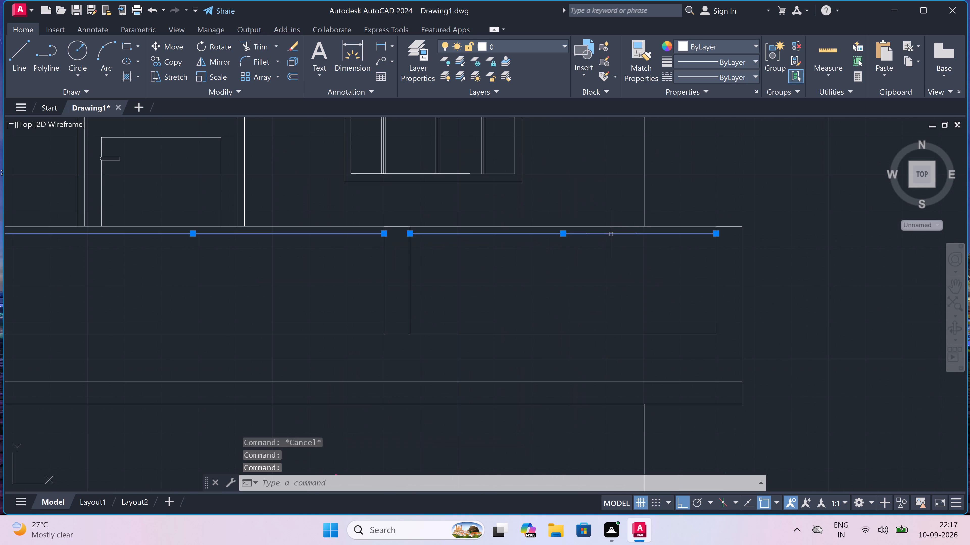
{"action": "scroll", "coordinate": [611, 234], "scroll_direction": "down", "scroll_amount": 3}
{"action": "scroll", "coordinate": [400, 236], "scroll_direction": "up", "scroll_amount": 3}
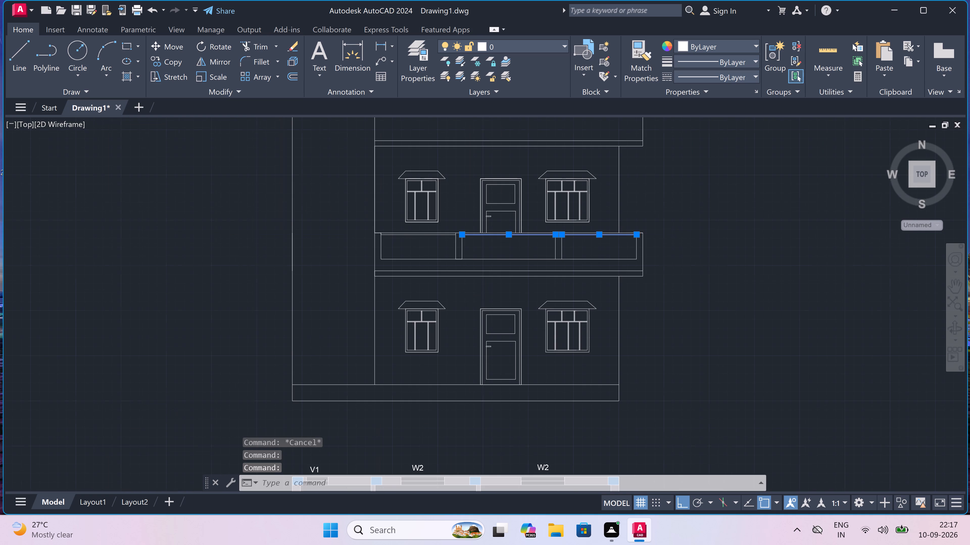
{"action": "left_click", "coordinate": [398, 230]}
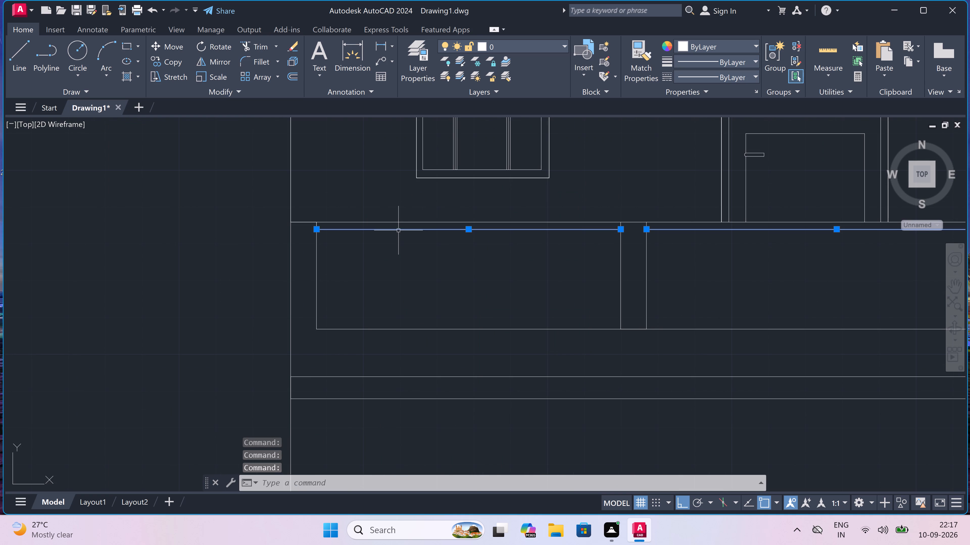
{"action": "left_click", "coordinate": [168, 58]}
{"action": "scroll", "coordinate": [314, 232], "scroll_direction": "up", "scroll_amount": 2}
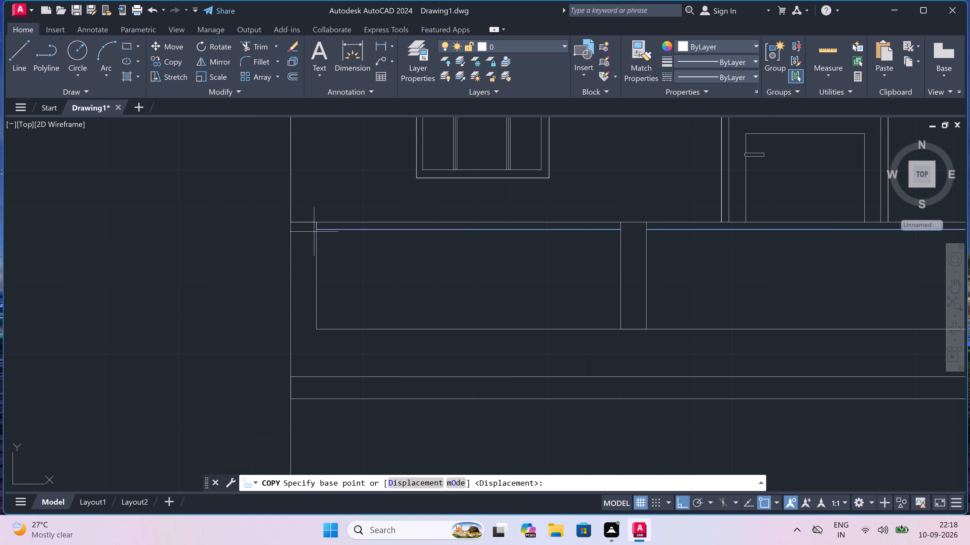
{"action": "left_click", "coordinate": [321, 221]}
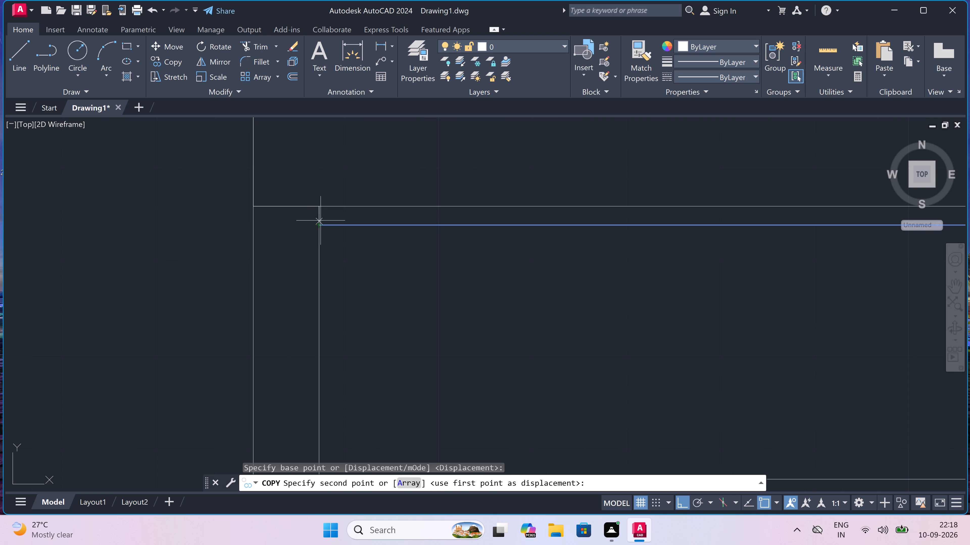
{"action": "left_click", "coordinate": [322, 226]}
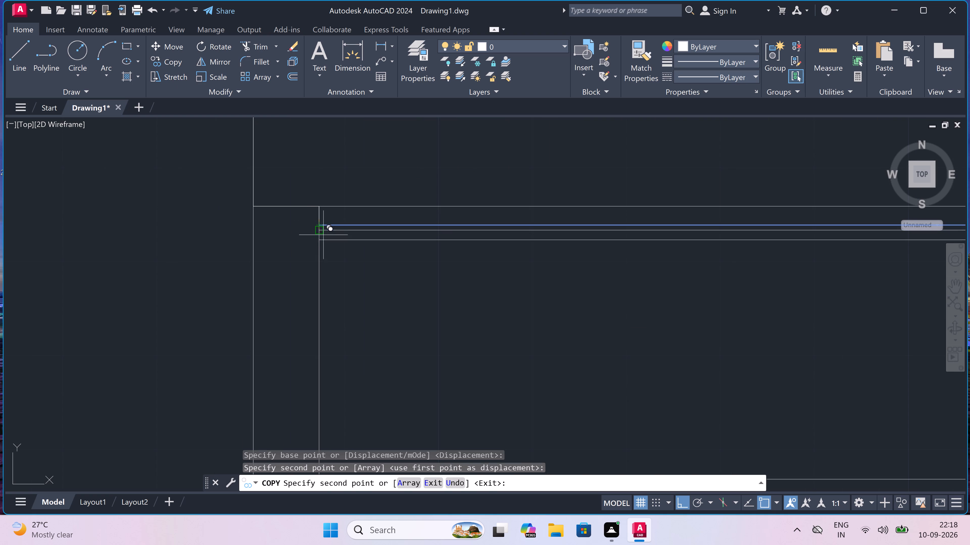
Place further copies of the three segments down the left inner vertical, forming five more paired rails across the parapet bays.
{"action": "left_click", "coordinate": [316, 266]}
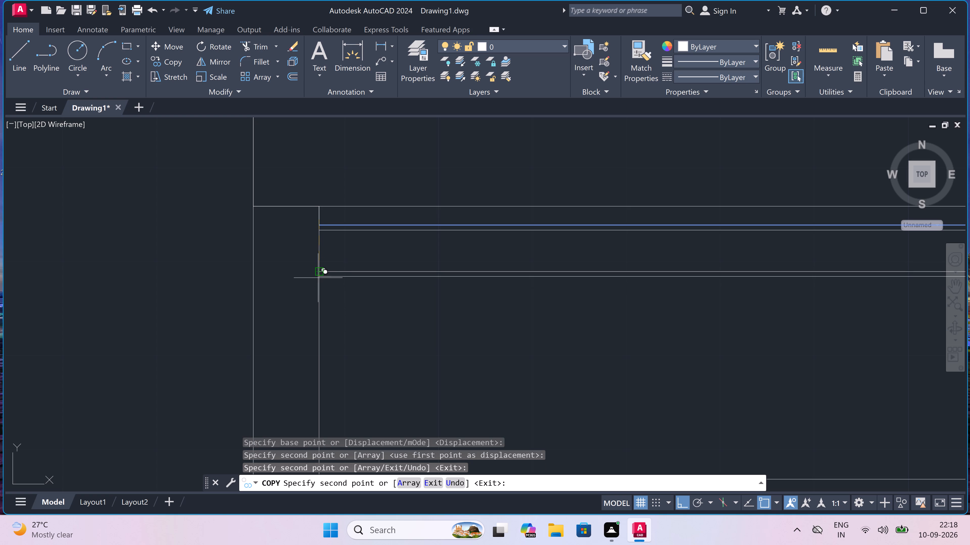
{"action": "left_click", "coordinate": [317, 271]}
{"action": "scroll", "coordinate": [327, 248], "scroll_direction": "down", "scroll_amount": 3}
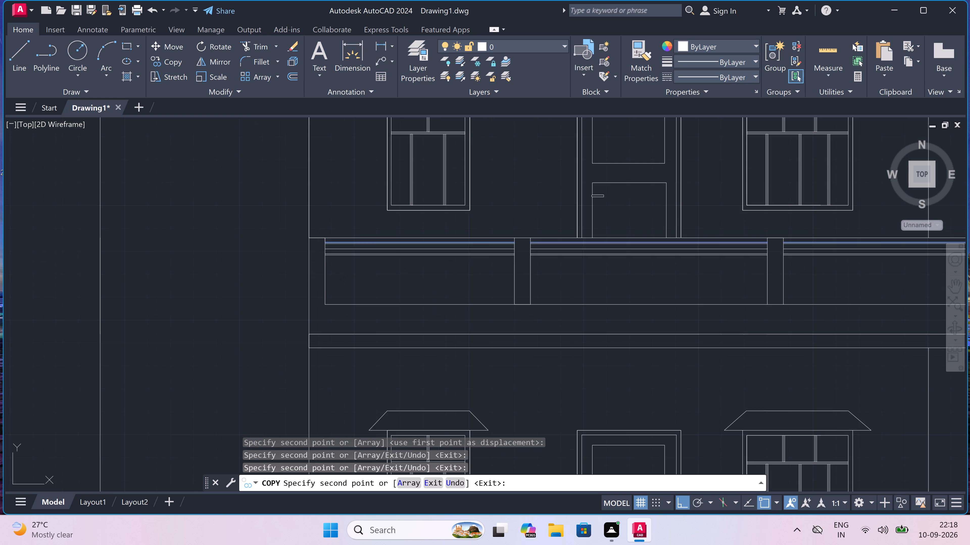
{"action": "scroll", "coordinate": [321, 269], "scroll_direction": "up", "scroll_amount": 2}
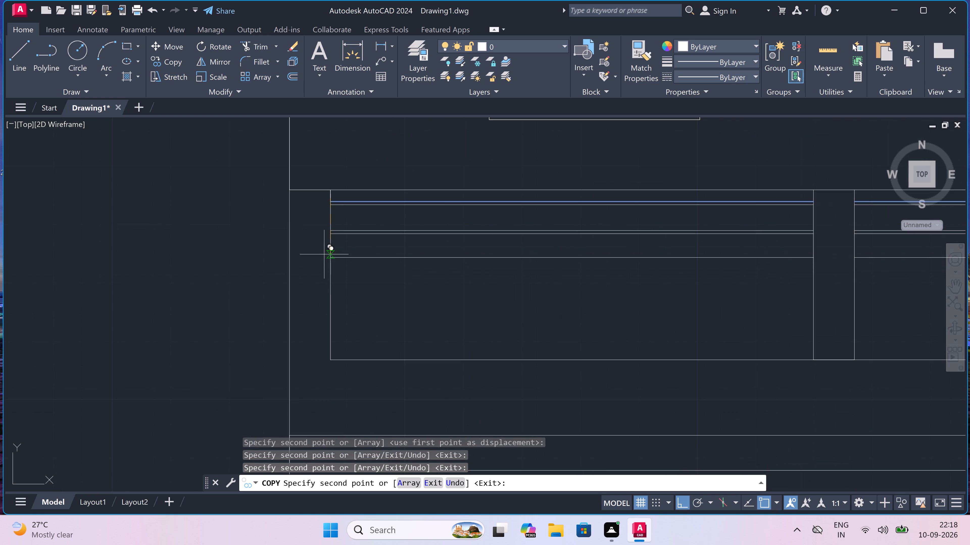
{"action": "left_click", "coordinate": [324, 254]}
{"action": "left_click", "coordinate": [329, 261]}
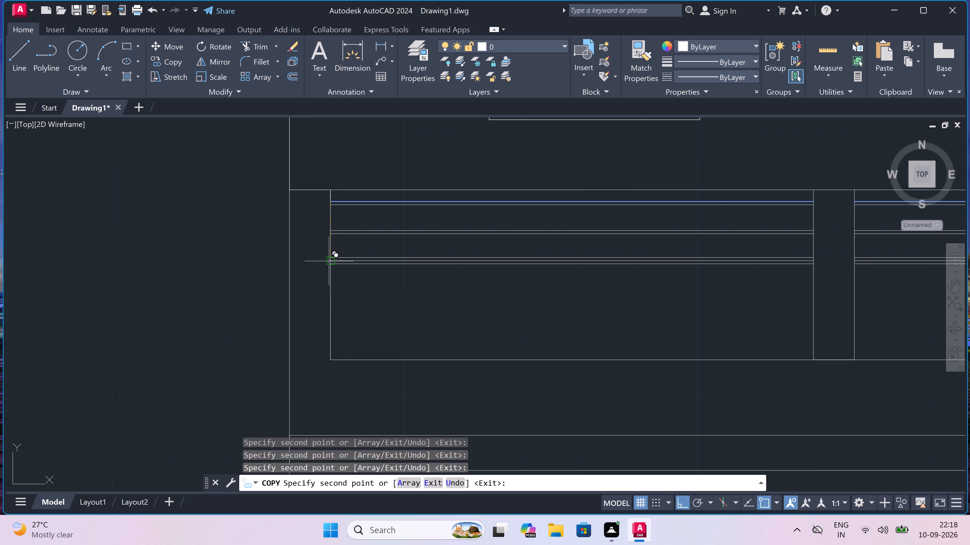
{"action": "left_click", "coordinate": [330, 279]}
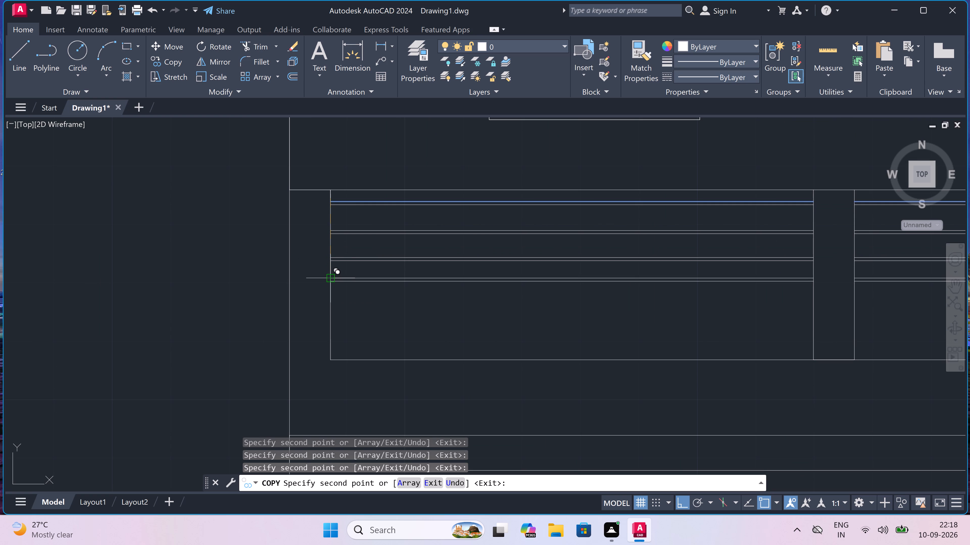
{"action": "left_click", "coordinate": [328, 281]}
{"action": "left_click", "coordinate": [329, 303]}
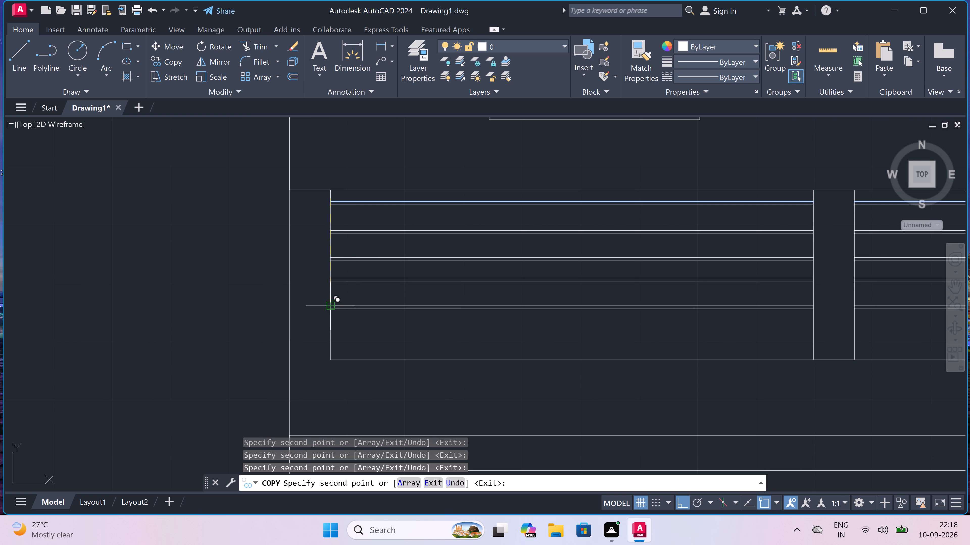
{"action": "left_click", "coordinate": [329, 307]}
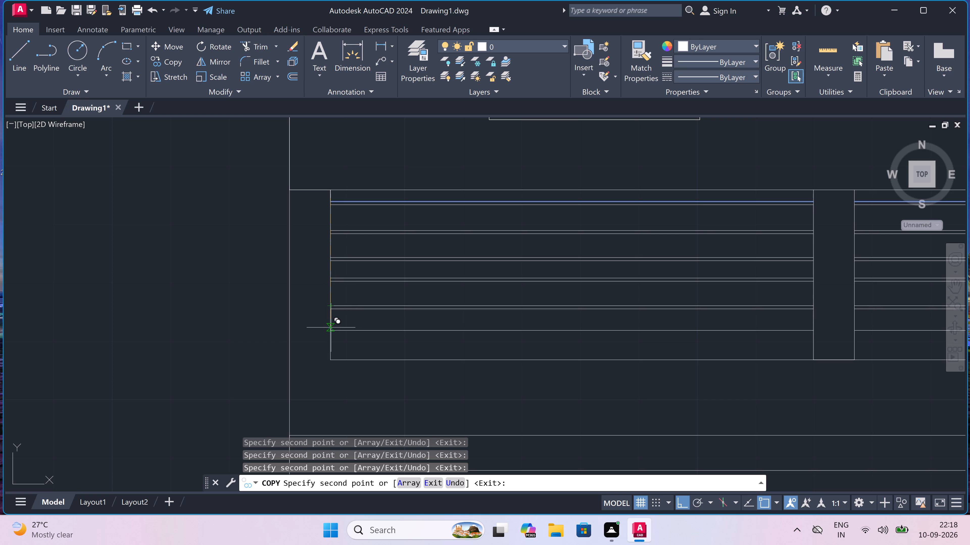
{"action": "left_click", "coordinate": [330, 330]}
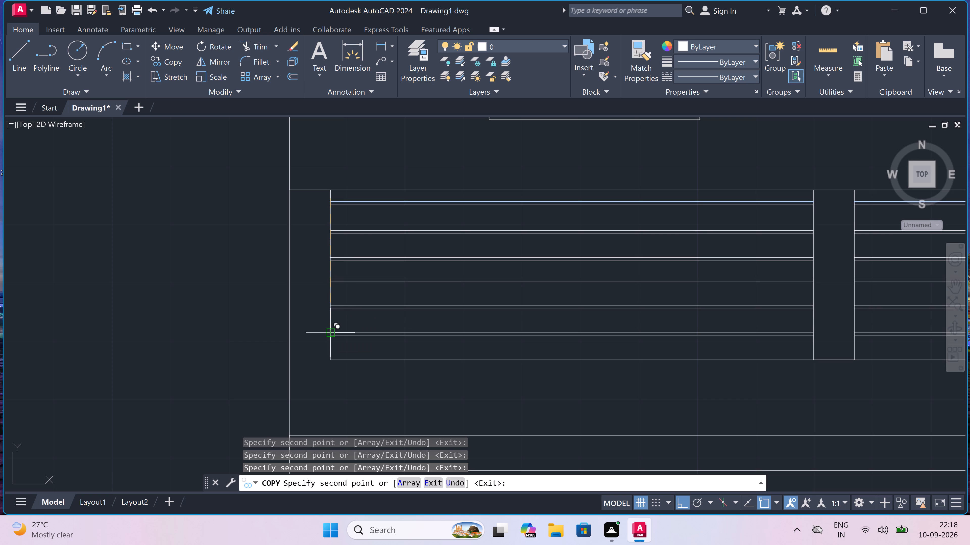
{"action": "left_click", "coordinate": [331, 335]}
{"action": "key", "text": "Escape"}
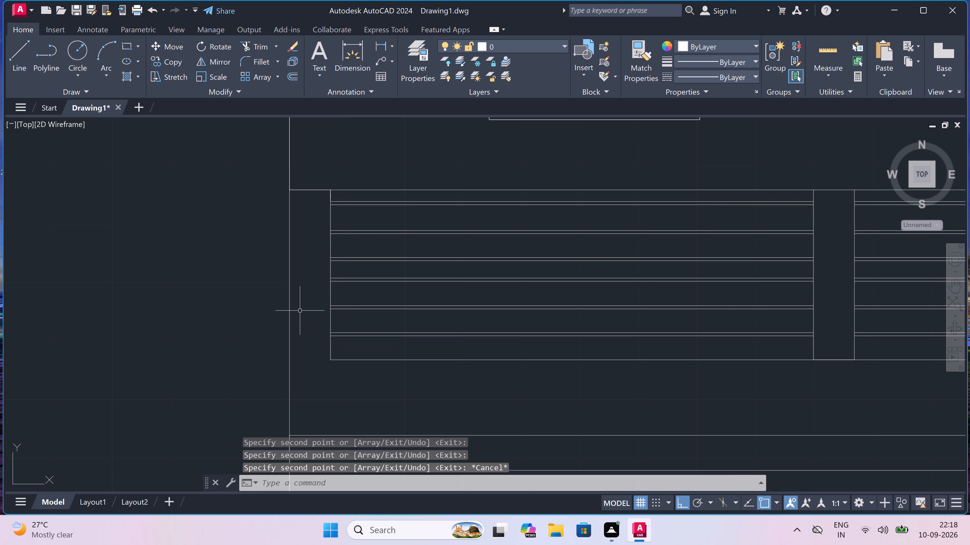
Copy the first-floor parapet's paired rails, top and bottom lines, and second post's verticals from the balcony's top-left corner up to the roof parapet's left edge.
{"action": "scroll", "coordinate": [300, 308], "scroll_direction": "down", "scroll_amount": 4}
{"action": "scroll", "coordinate": [252, 309], "scroll_direction": "down", "scroll_amount": 2}
{"action": "scroll", "coordinate": [251, 313], "scroll_direction": "up", "scroll_amount": 2}
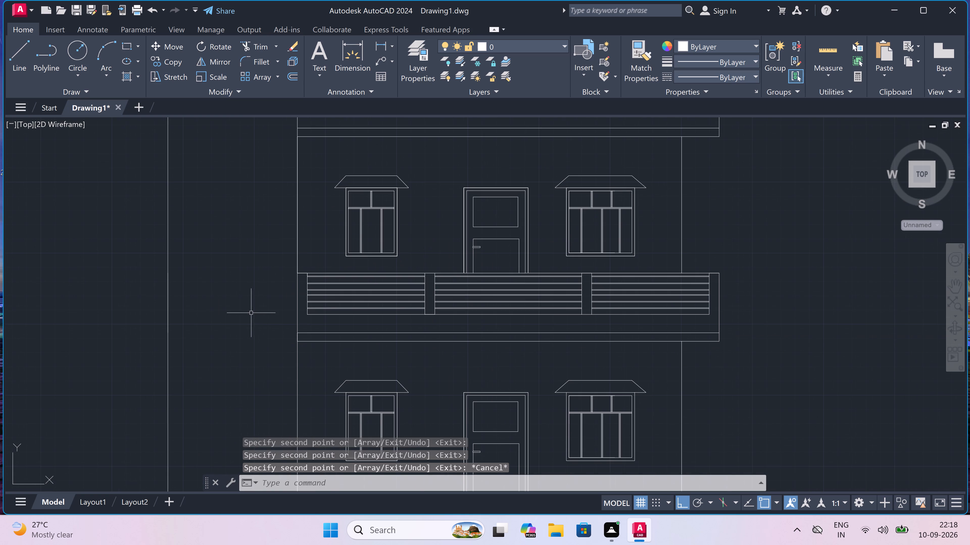
{"action": "scroll", "coordinate": [219, 305], "scroll_direction": "down", "scroll_amount": 1}
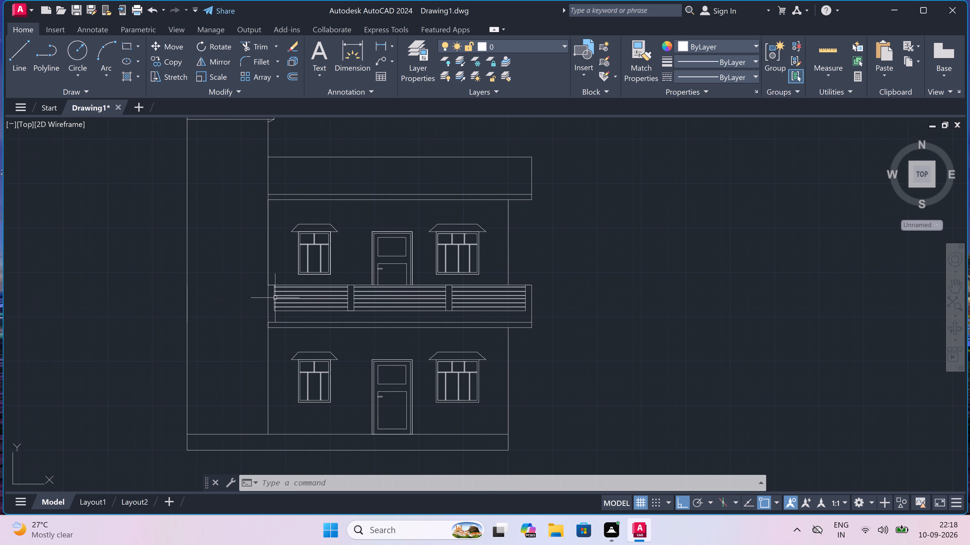
{"action": "scroll", "coordinate": [289, 301], "scroll_direction": "up", "scroll_amount": 3}
{"action": "scroll", "coordinate": [304, 290], "scroll_direction": "down", "scroll_amount": 2}
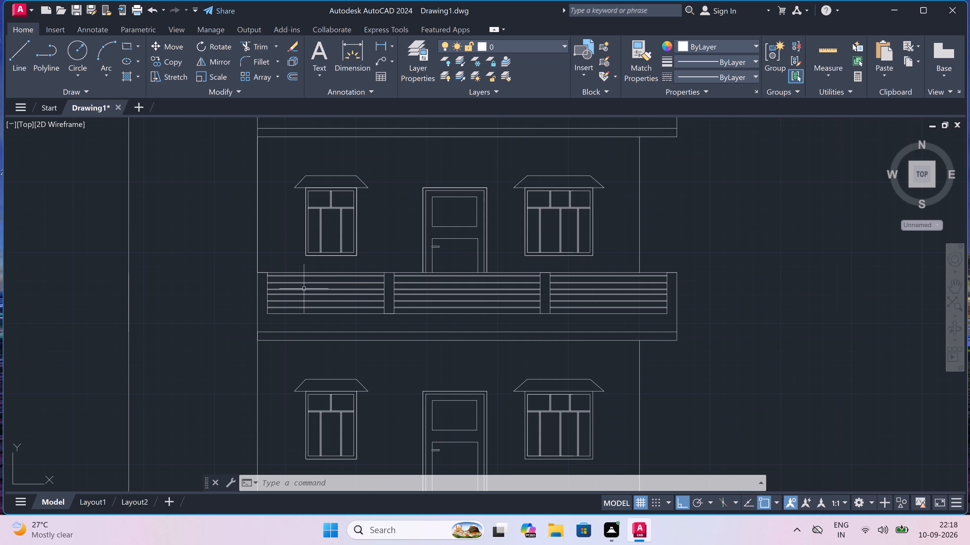
{"action": "scroll", "coordinate": [322, 274], "scroll_direction": "up", "scroll_amount": 2}
{"action": "left_click_drag", "start_coordinate": [344, 256], "coordinate": [341, 270]}
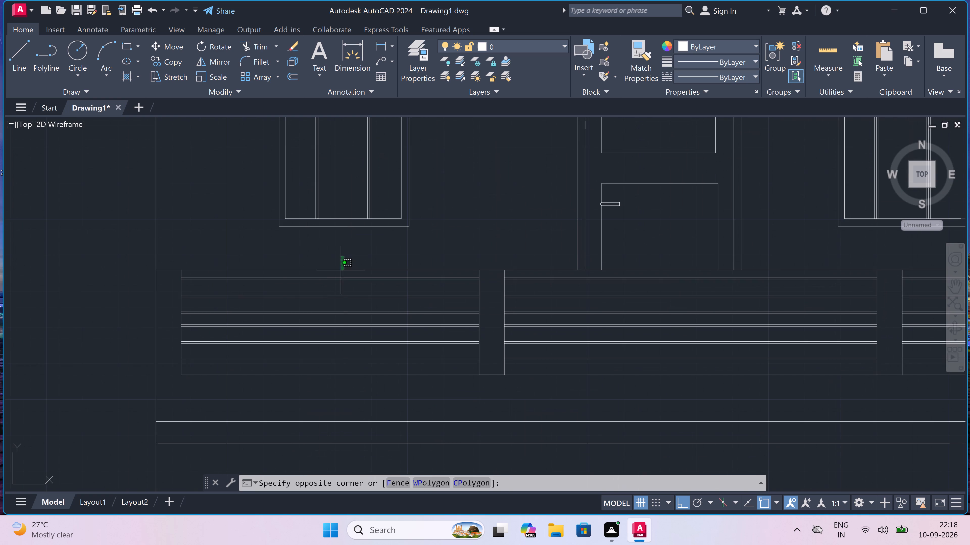
{"action": "left_click", "coordinate": [227, 364]}
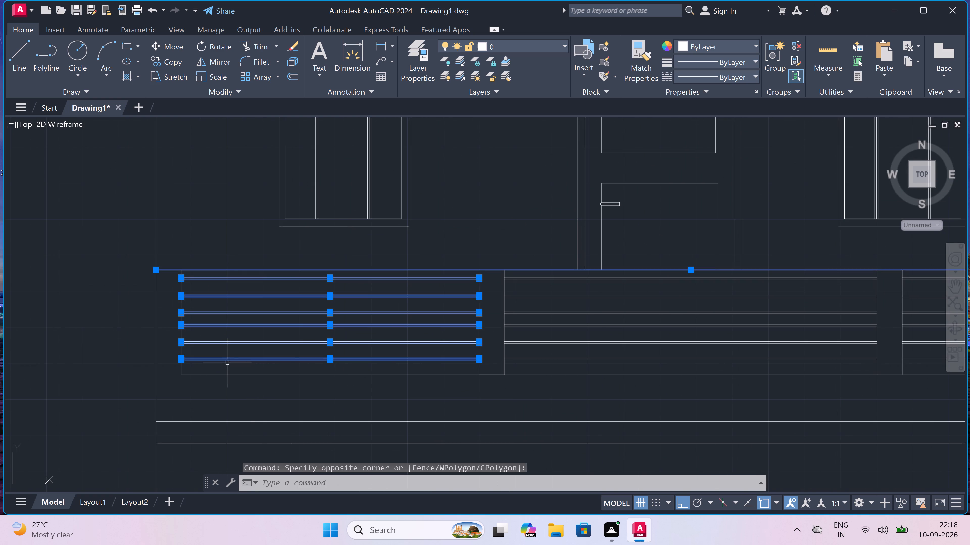
{"action": "scroll", "coordinate": [228, 360], "scroll_direction": "down", "scroll_amount": 4}
{"action": "scroll", "coordinate": [306, 358], "scroll_direction": "up", "scroll_amount": 3}
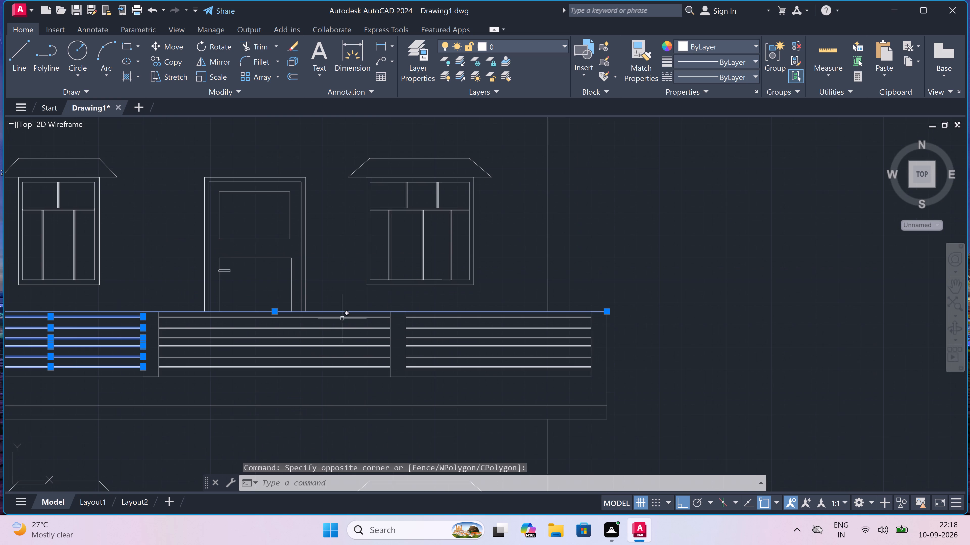
{"action": "left_click_drag", "start_coordinate": [343, 313], "coordinate": [339, 321]}
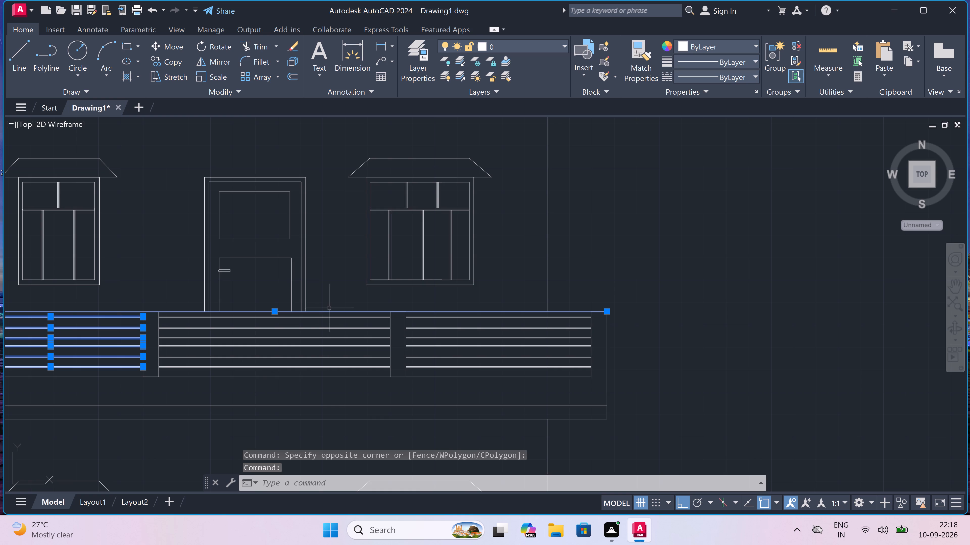
{"action": "left_click_drag", "start_coordinate": [330, 307], "coordinate": [324, 332]}
{"action": "left_click_drag", "start_coordinate": [314, 326], "coordinate": [312, 332]}
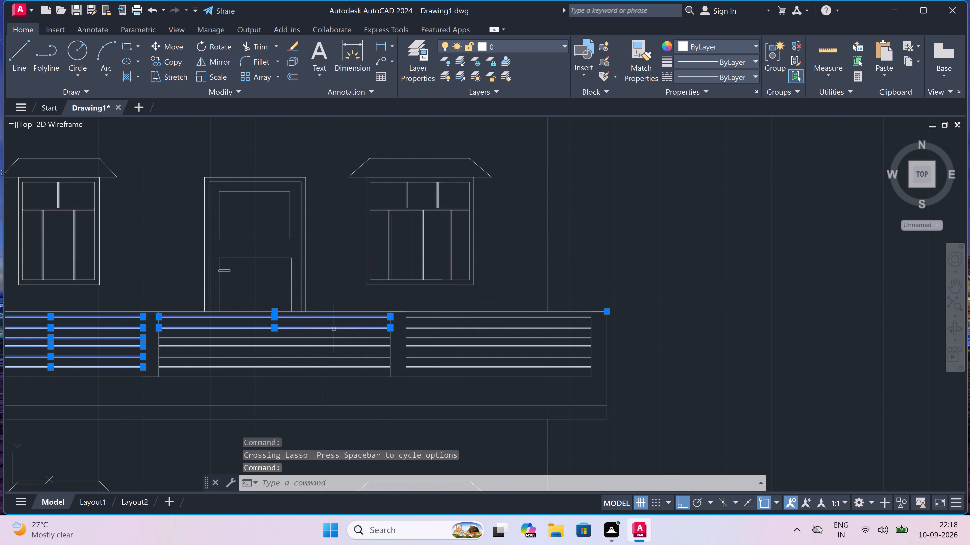
{"action": "left_click_drag", "start_coordinate": [334, 329], "coordinate": [323, 343]}
{"action": "left_click", "coordinate": [271, 337]}
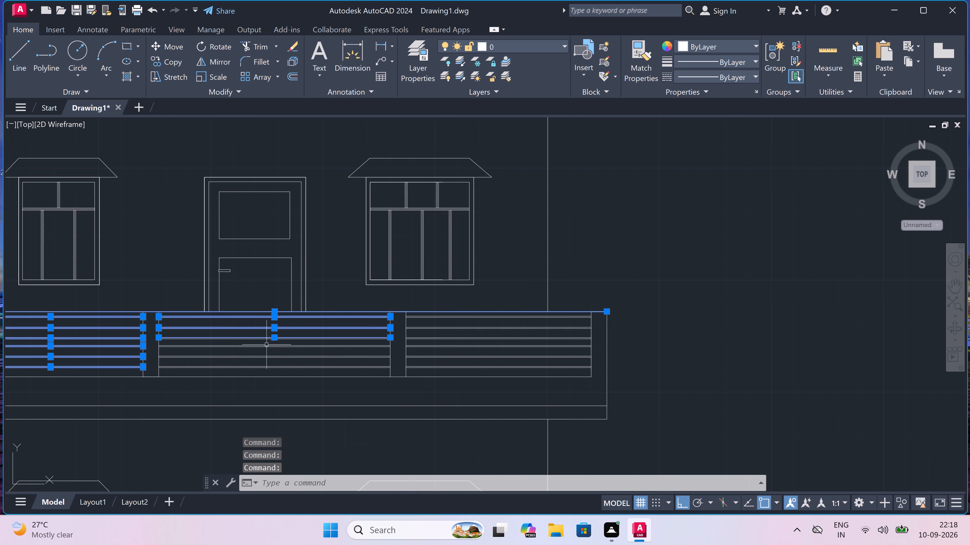
{"action": "left_click", "coordinate": [249, 356]}
{"action": "left_click", "coordinate": [247, 347]}
{"action": "scroll", "coordinate": [246, 344], "scroll_direction": "up", "scroll_amount": 2}
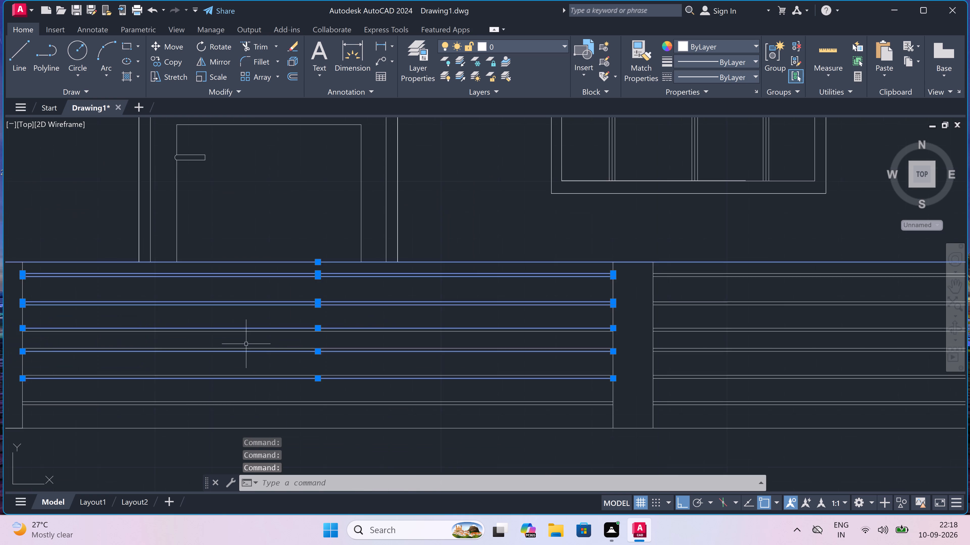
{"action": "left_click", "coordinate": [246, 331]}
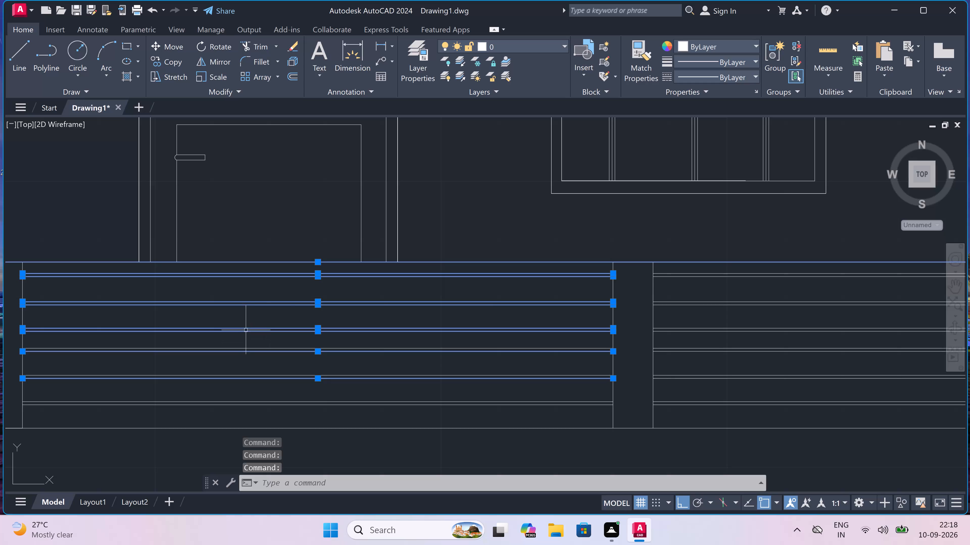
{"action": "left_click_drag", "start_coordinate": [268, 306], "coordinate": [266, 309]}
{"action": "scroll", "coordinate": [372, 312], "scroll_direction": "down", "scroll_amount": 3}
{"action": "scroll", "coordinate": [433, 325], "scroll_direction": "up", "scroll_amount": 2}
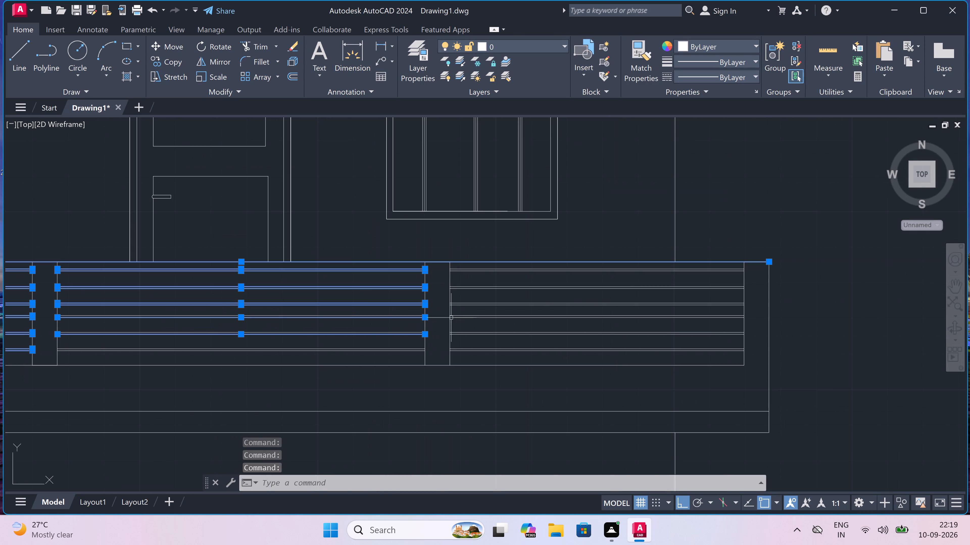
{"action": "left_click", "coordinate": [617, 268]}
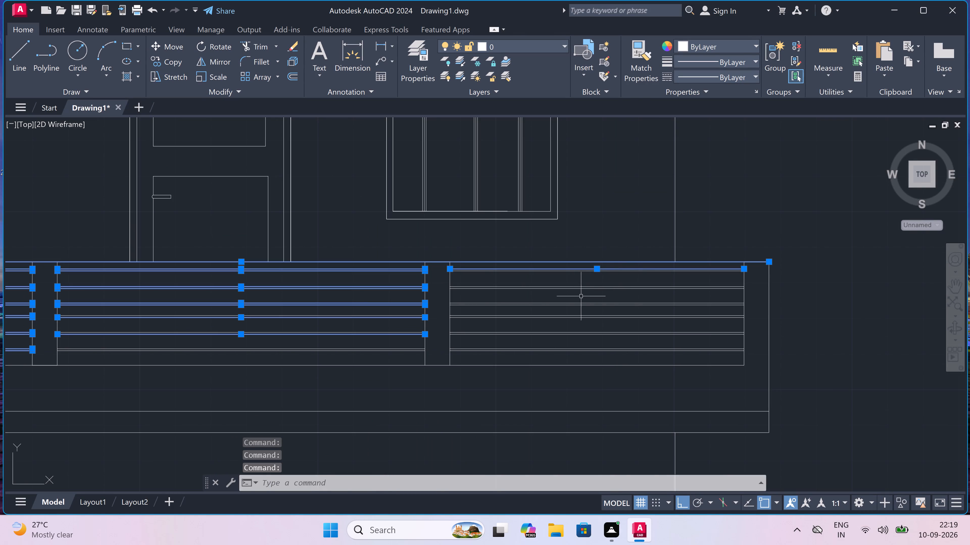
{"action": "left_click_drag", "start_coordinate": [554, 292], "coordinate": [551, 297]}
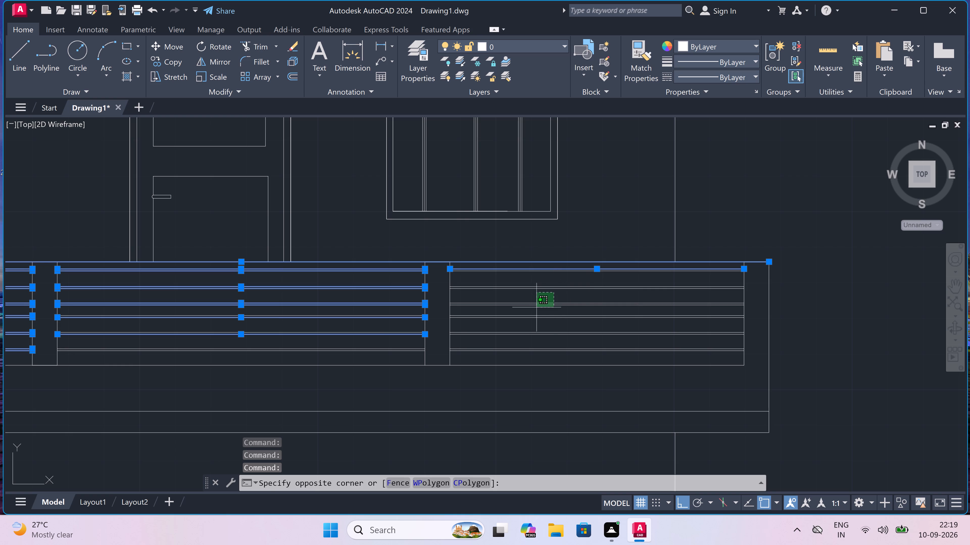
{"action": "left_click", "coordinate": [267, 352]}
{"action": "scroll", "coordinate": [268, 350], "scroll_direction": "down", "scroll_amount": 3}
{"action": "scroll", "coordinate": [317, 339], "scroll_direction": "up", "scroll_amount": 3}
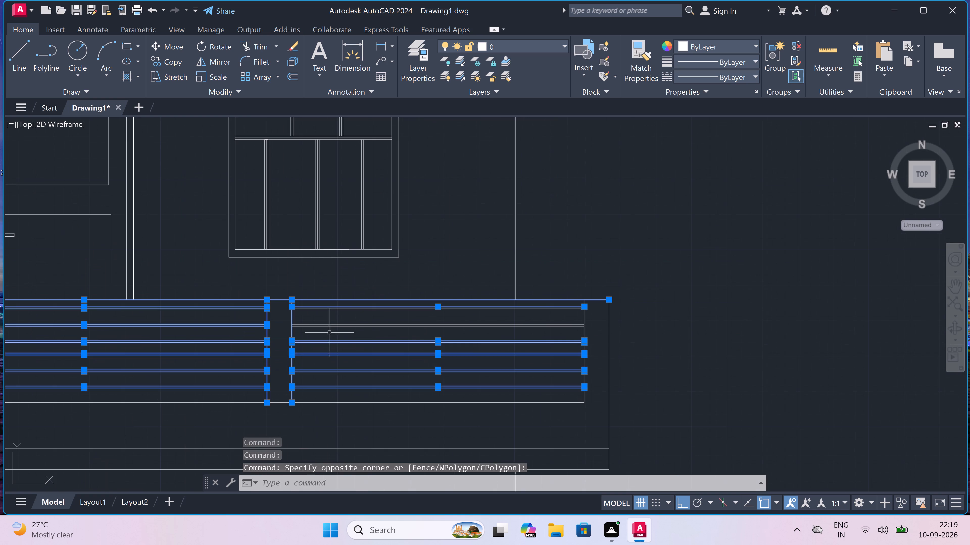
{"action": "scroll", "coordinate": [366, 312], "scroll_direction": "up", "scroll_amount": 2}
{"action": "scroll", "coordinate": [429, 299], "scroll_direction": "down", "scroll_amount": 2}
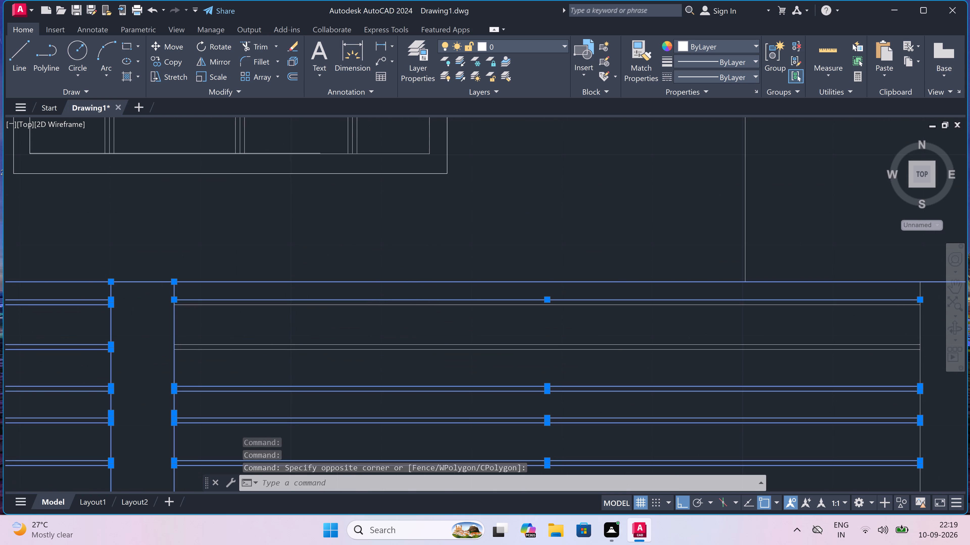
{"action": "scroll", "coordinate": [538, 298], "scroll_direction": "up", "scroll_amount": 2}
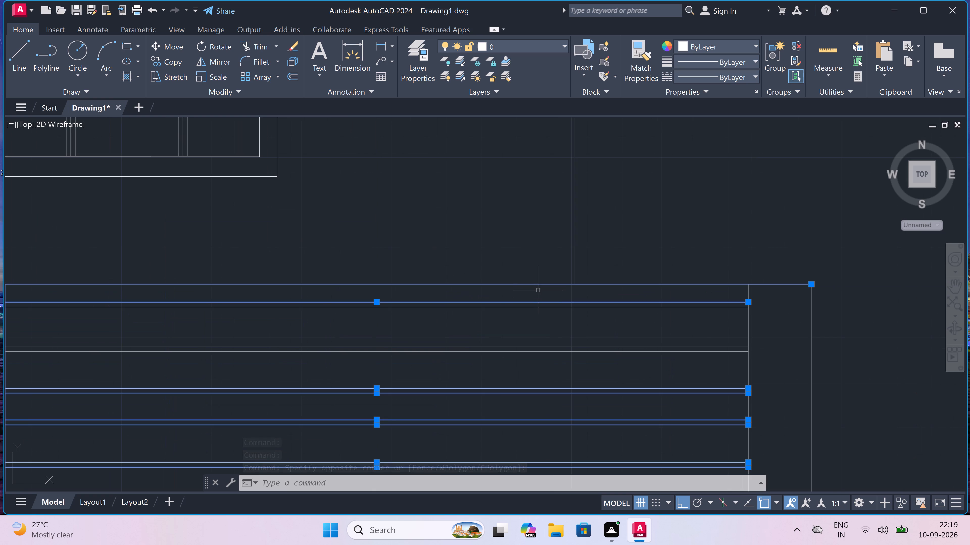
{"action": "left_click", "coordinate": [538, 291]}
{"action": "scroll", "coordinate": [317, 349], "scroll_direction": "down", "scroll_amount": 3}
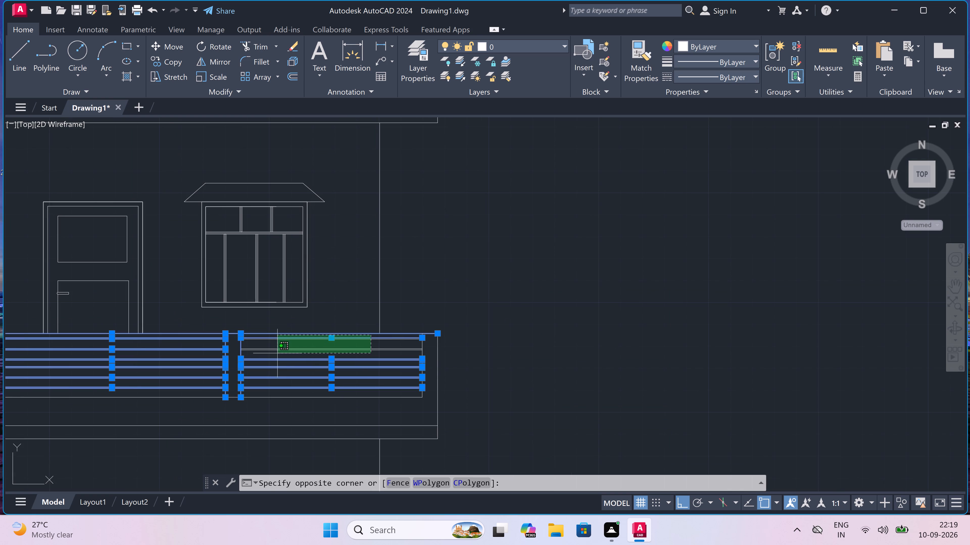
{"action": "scroll", "coordinate": [264, 352], "scroll_direction": "up", "scroll_amount": 1}
{"action": "left_click", "coordinate": [264, 352]}
{"action": "scroll", "coordinate": [278, 351], "scroll_direction": "down", "scroll_amount": 2}
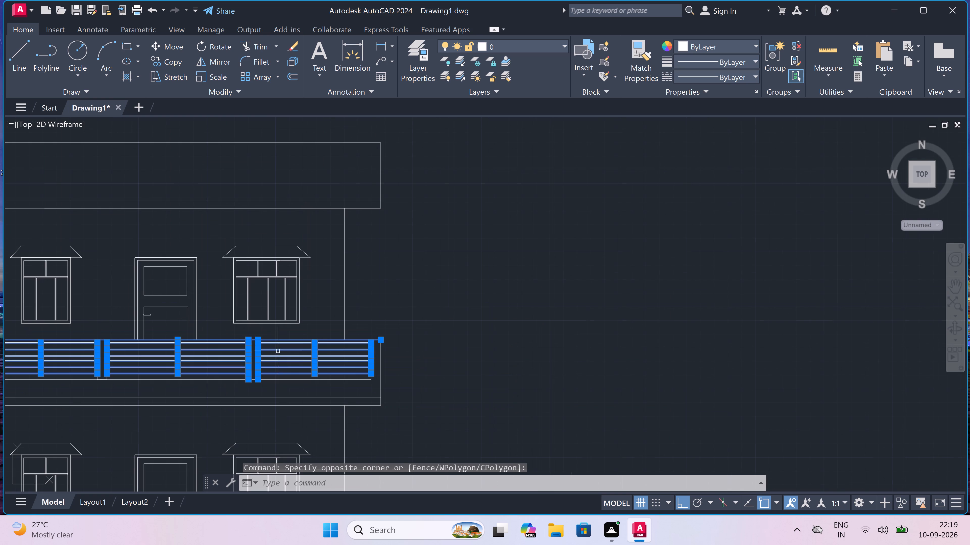
{"action": "scroll", "coordinate": [278, 350], "scroll_direction": "down", "scroll_amount": 2}
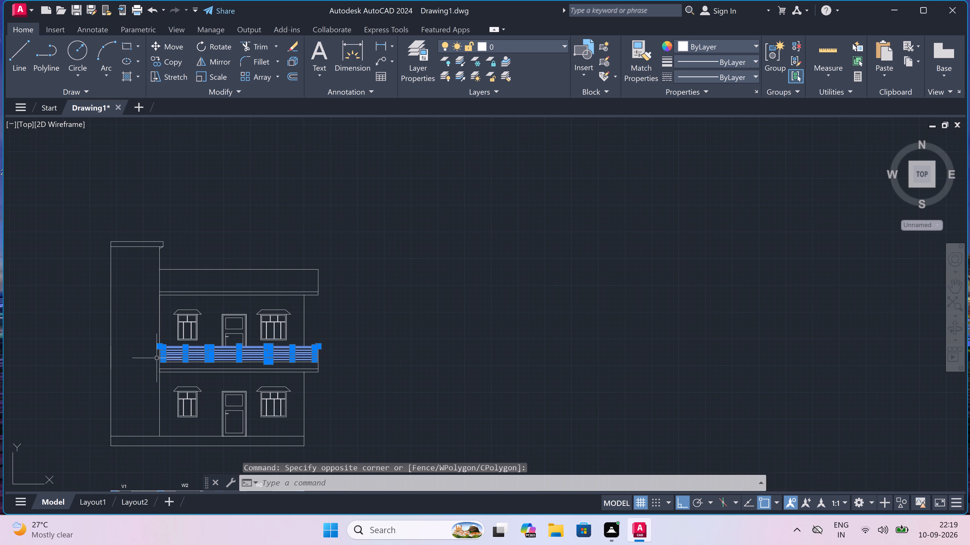
{"action": "scroll", "coordinate": [154, 362], "scroll_direction": "up", "scroll_amount": 4}
{"action": "scroll", "coordinate": [196, 360], "scroll_direction": "up", "scroll_amount": 2}
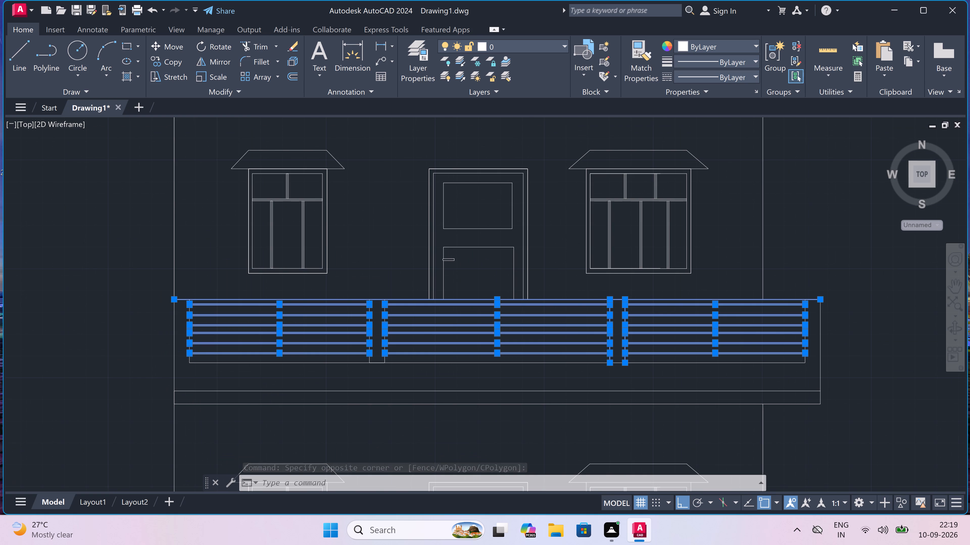
{"action": "left_click", "coordinate": [195, 367]}
{"action": "scroll", "coordinate": [195, 366], "scroll_direction": "down", "scroll_amount": 3}
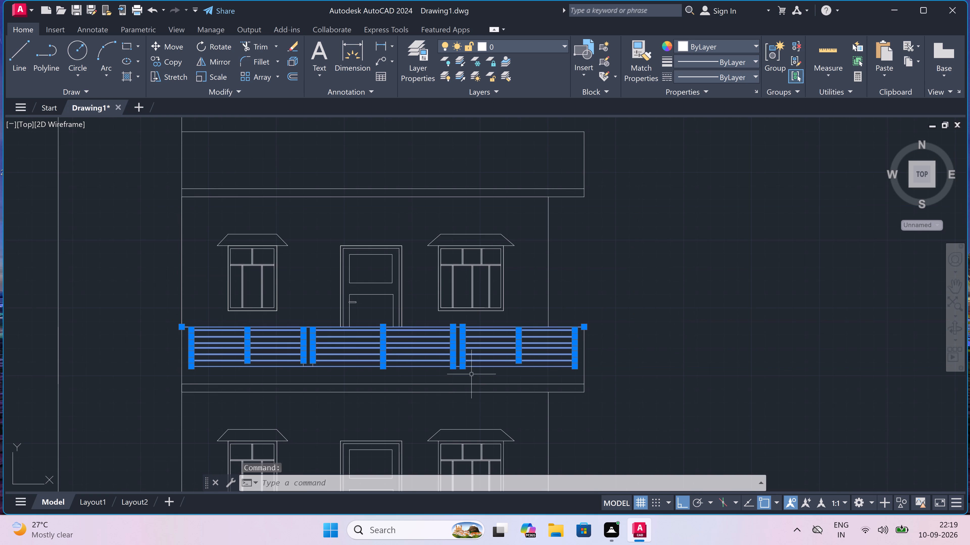
{"action": "scroll", "coordinate": [474, 366], "scroll_direction": "up", "scroll_amount": 3}
{"action": "scroll", "coordinate": [474, 366], "scroll_direction": "down", "scroll_amount": 3}
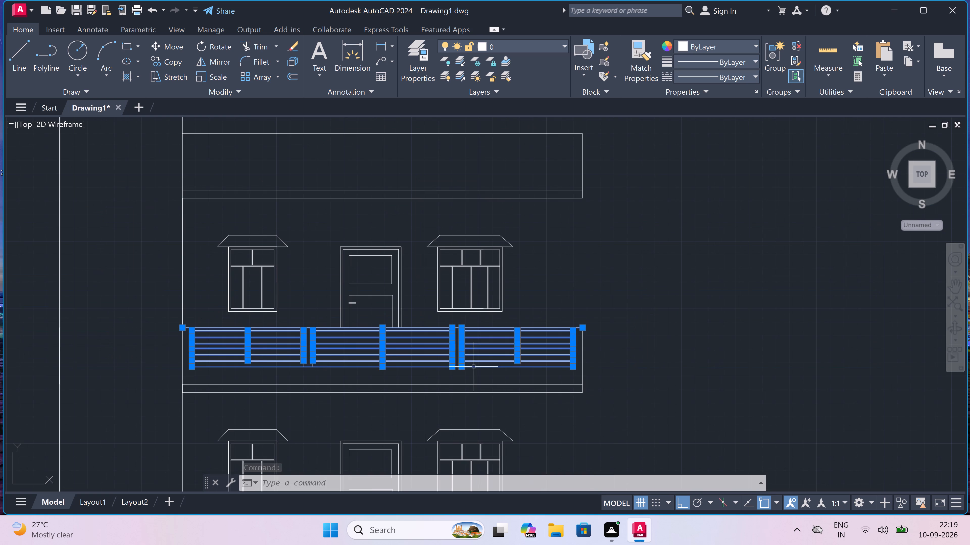
{"action": "scroll", "coordinate": [257, 363], "scroll_direction": "down", "scroll_amount": 2}
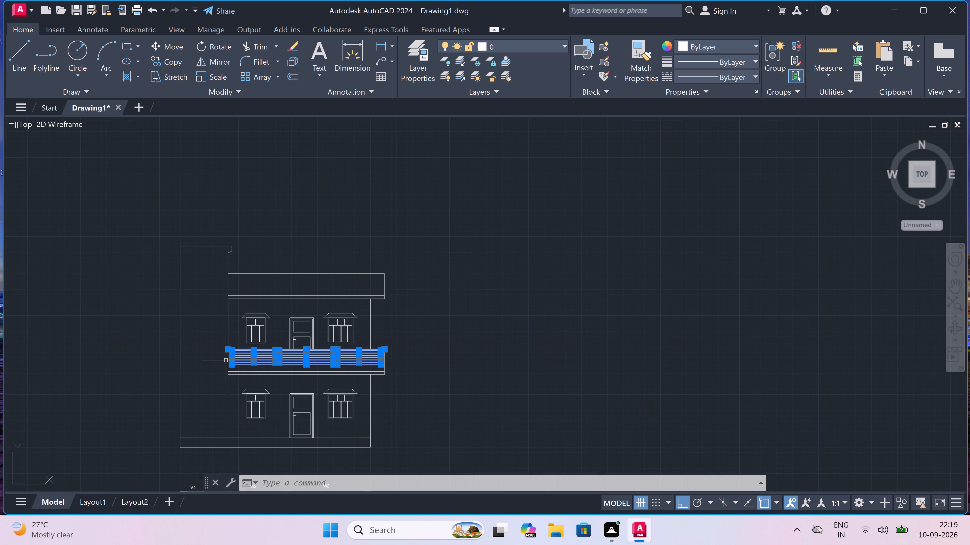
{"action": "scroll", "coordinate": [226, 360], "scroll_direction": "up", "scroll_amount": 3}
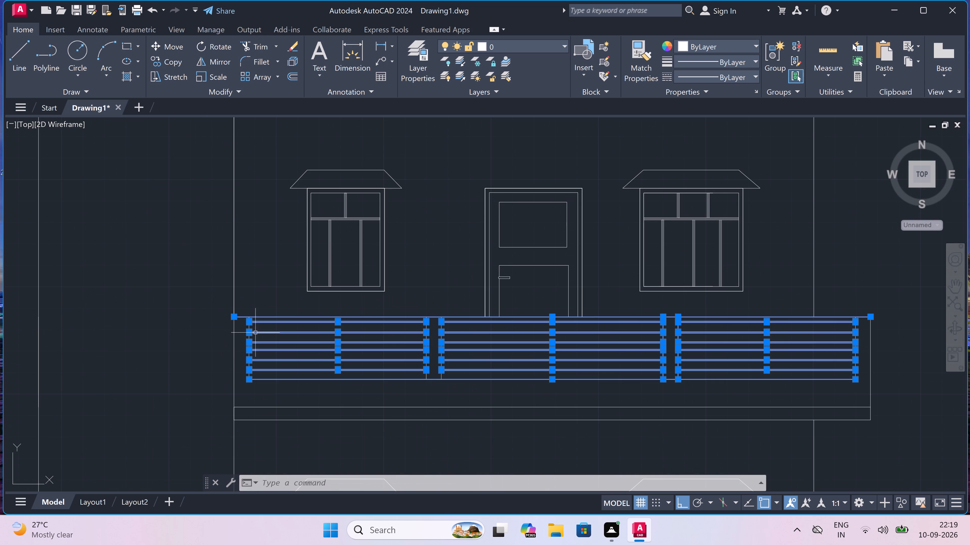
{"action": "scroll", "coordinate": [368, 312], "scroll_direction": "down", "scroll_amount": 3}
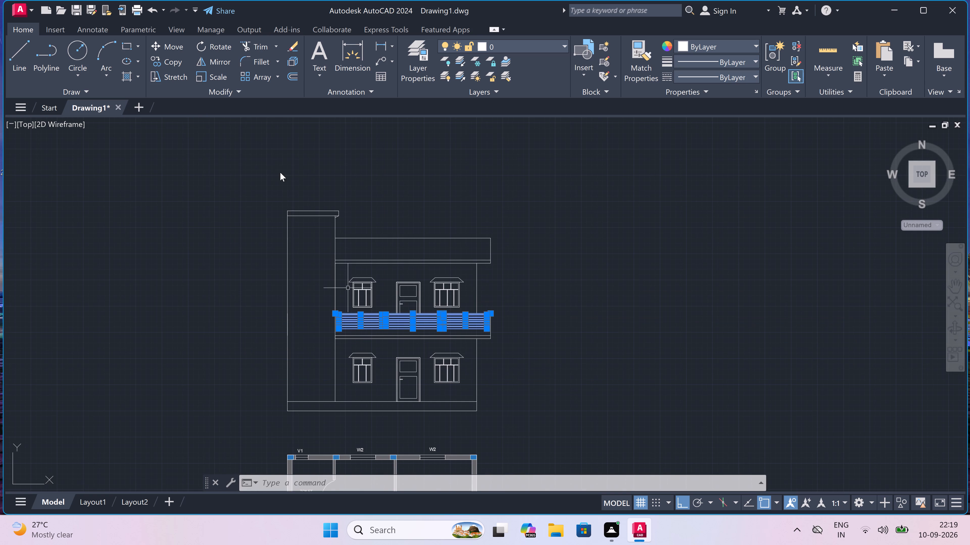
{"action": "left_click", "coordinate": [165, 59]}
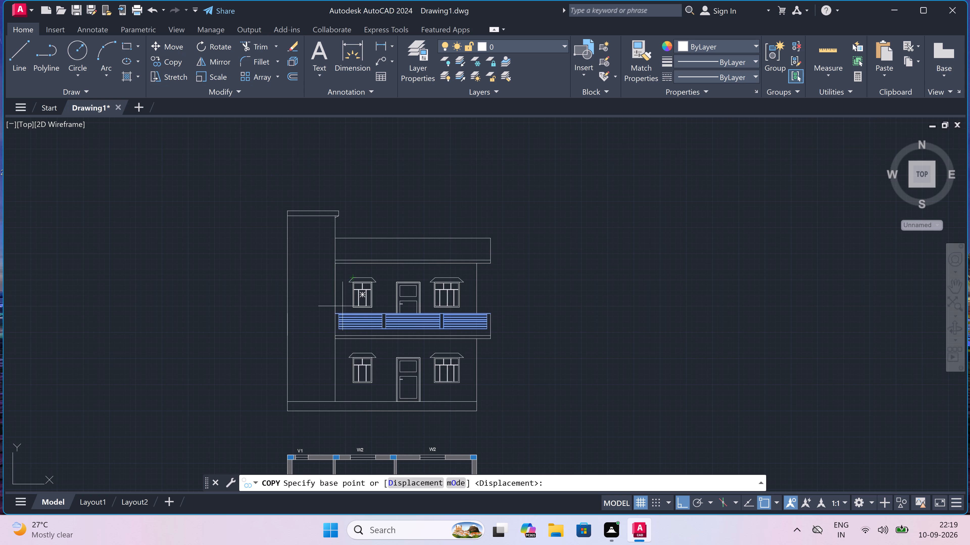
{"action": "scroll", "coordinate": [342, 308], "scroll_direction": "up", "scroll_amount": 2}
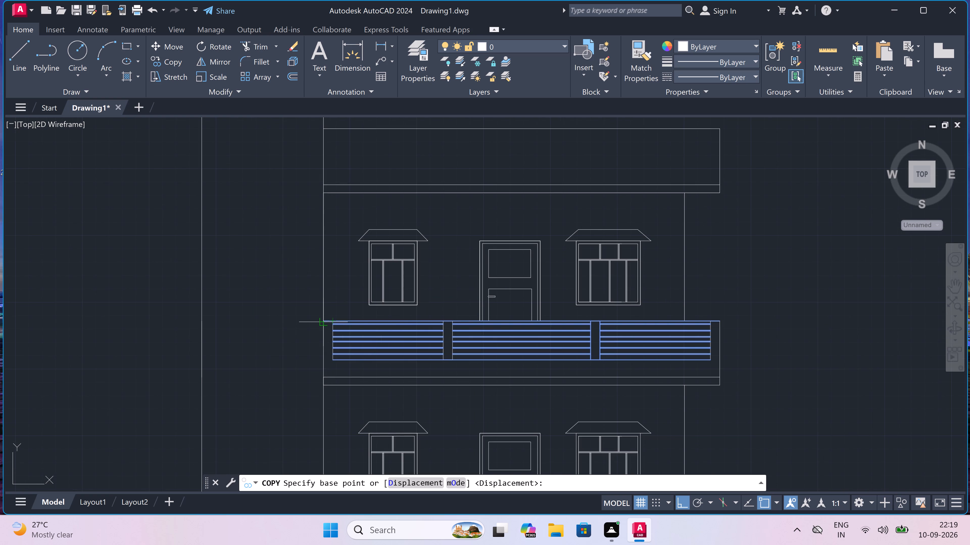
{"action": "left_click_drag", "start_coordinate": [322, 322], "coordinate": [322, 318]}
{"action": "scroll", "coordinate": [298, 153], "scroll_direction": "down", "scroll_amount": 2}
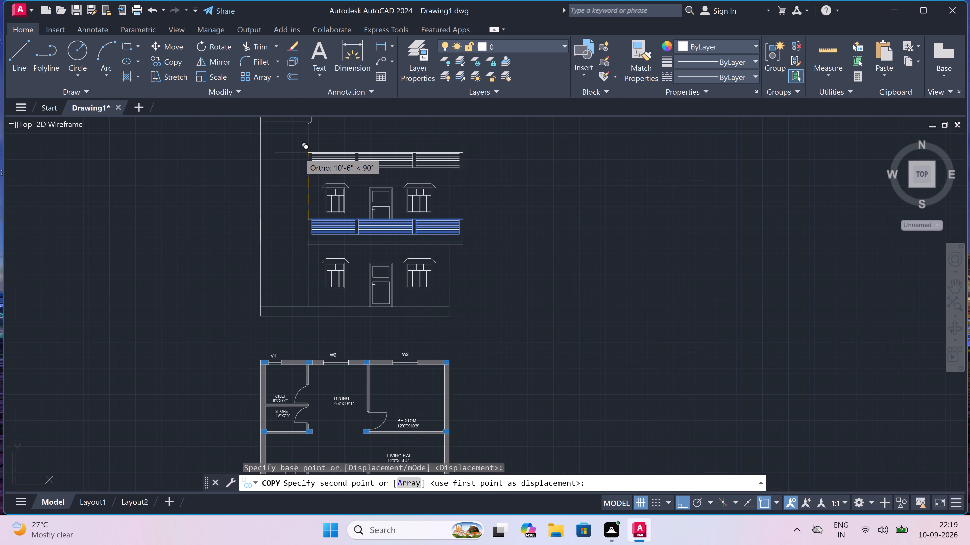
{"action": "scroll", "coordinate": [301, 147], "scroll_direction": "up", "scroll_amount": 4}
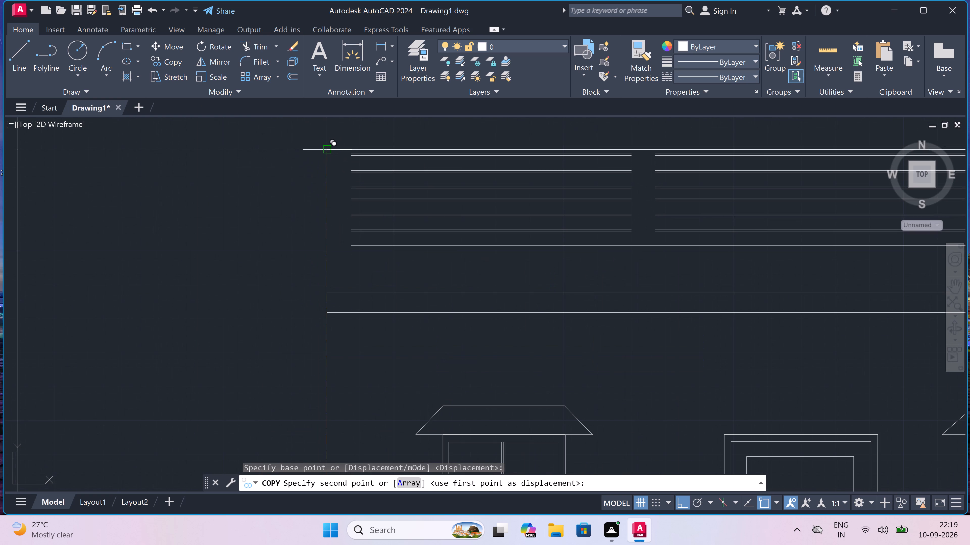
{"action": "left_click", "coordinate": [326, 149]}
{"action": "scroll", "coordinate": [338, 146], "scroll_direction": "down", "scroll_amount": 3}
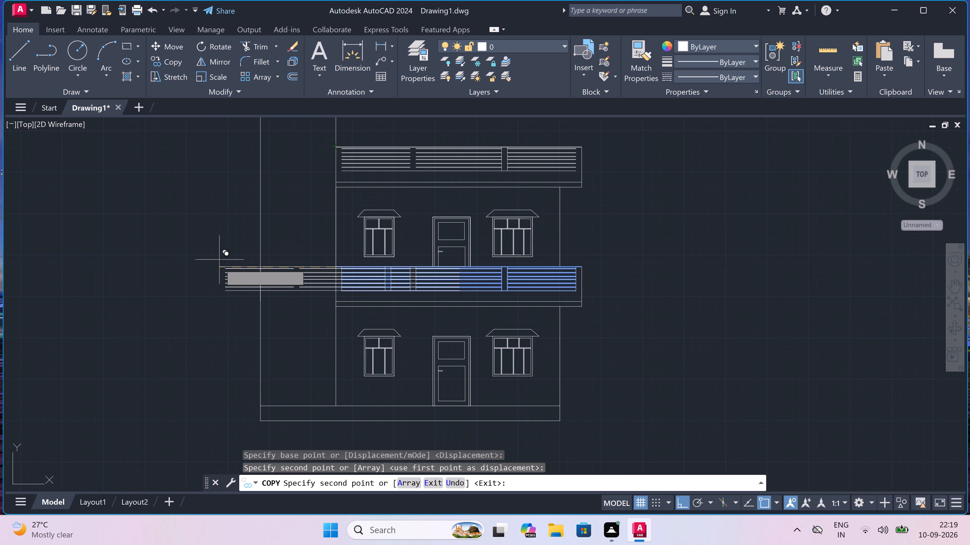
{"action": "key", "text": "Escape"}
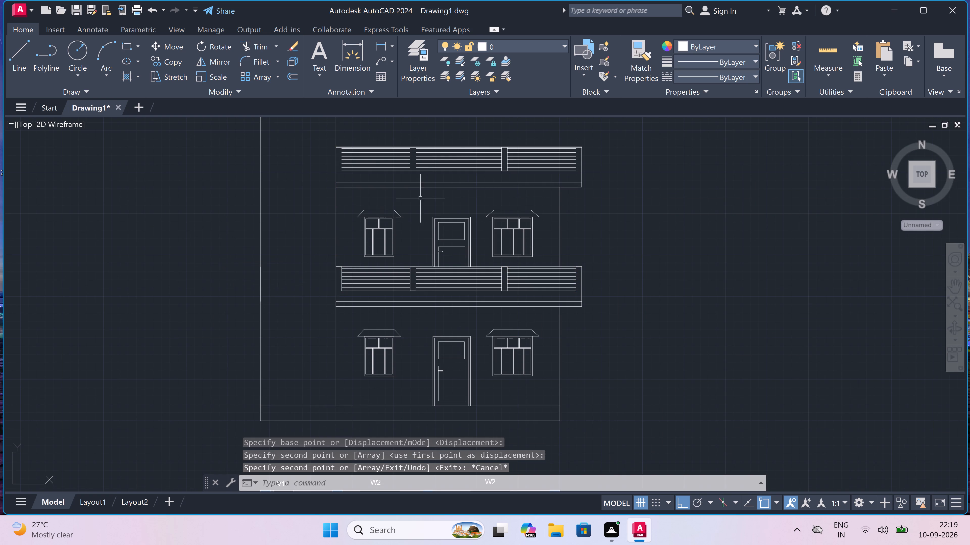
Draw the roof parapet's left inner vertical along the rail ends, from the lower top line down to the rail area's bottom line.
{"action": "scroll", "coordinate": [422, 151], "scroll_direction": "up", "scroll_amount": 2}
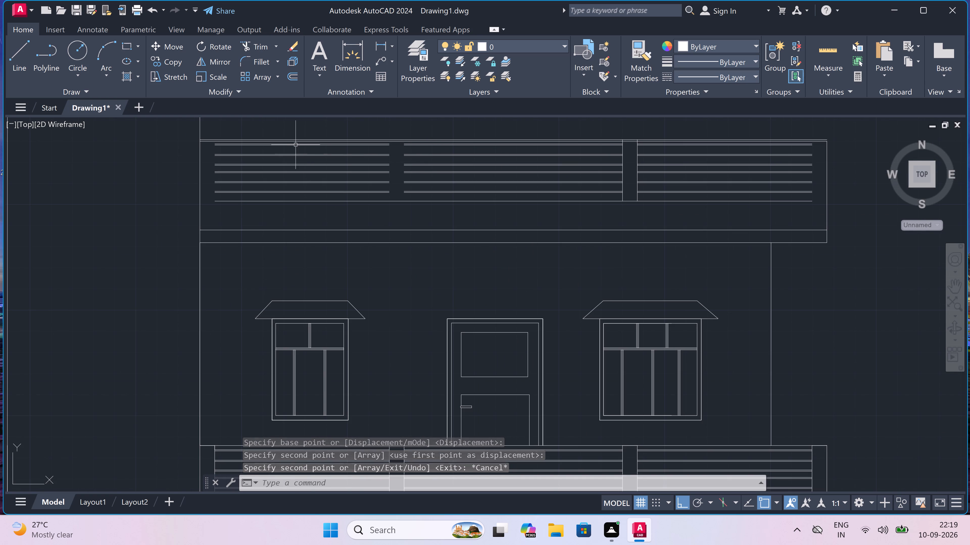
{"action": "scroll", "coordinate": [269, 137], "scroll_direction": "up", "scroll_amount": 2}
{"action": "type", "text": "L"}
{"action": "key", "text": "space"}
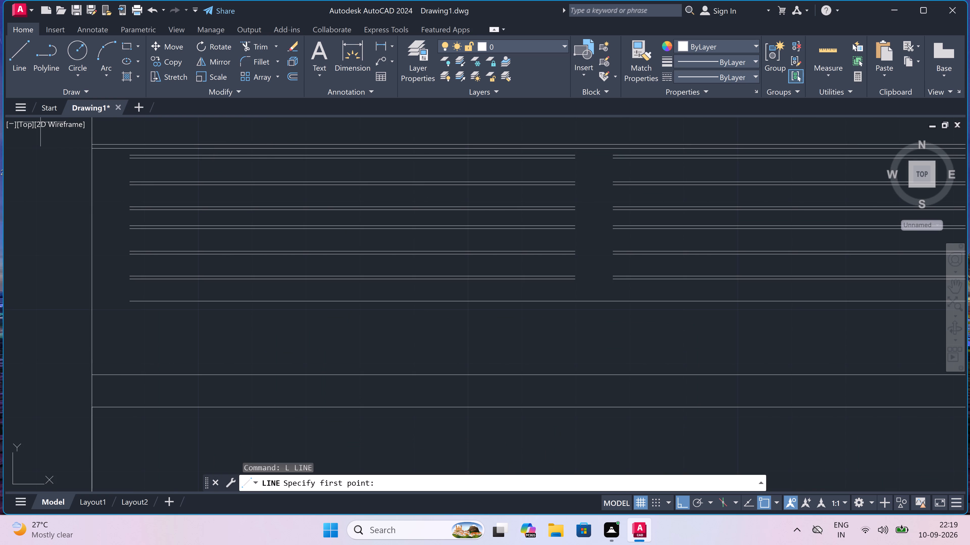
{"action": "scroll", "coordinate": [121, 147], "scroll_direction": "up", "scroll_amount": 1}
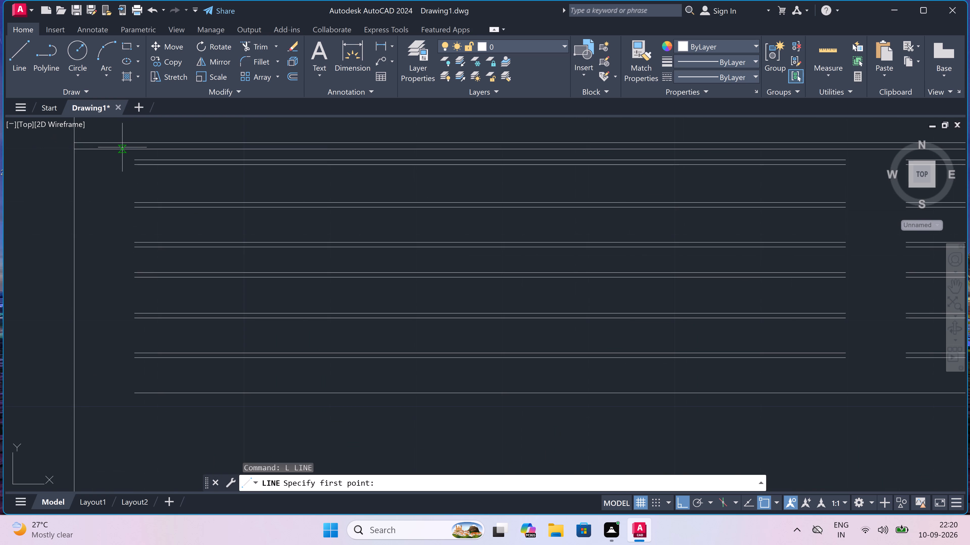
{"action": "scroll", "coordinate": [134, 150], "scroll_direction": "up", "scroll_amount": 1}
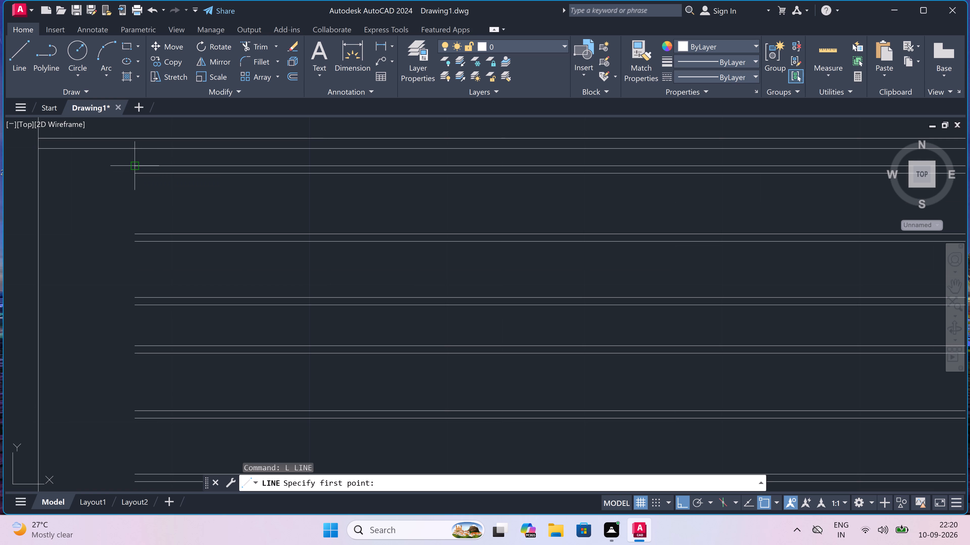
{"action": "left_click", "coordinate": [135, 163]}
{"action": "left_click", "coordinate": [136, 150]}
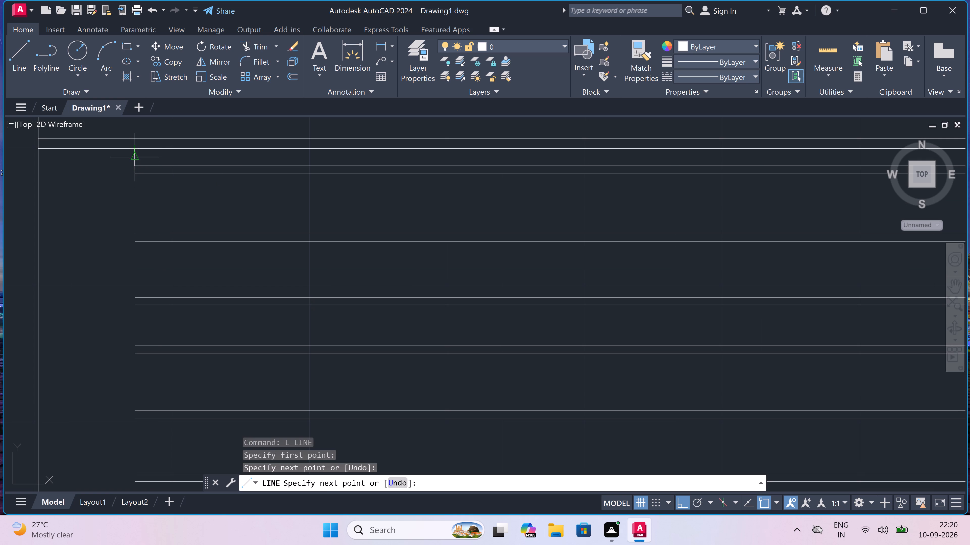
{"action": "scroll", "coordinate": [161, 358], "scroll_direction": "down", "scroll_amount": 3}
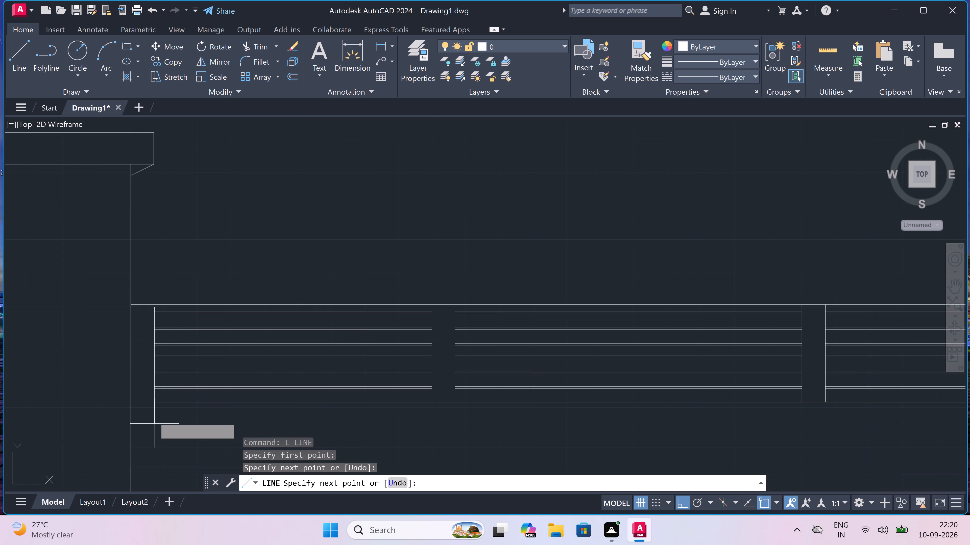
{"action": "scroll", "coordinate": [153, 416], "scroll_direction": "up", "scroll_amount": 3}
{"action": "left_click", "coordinate": [157, 378]}
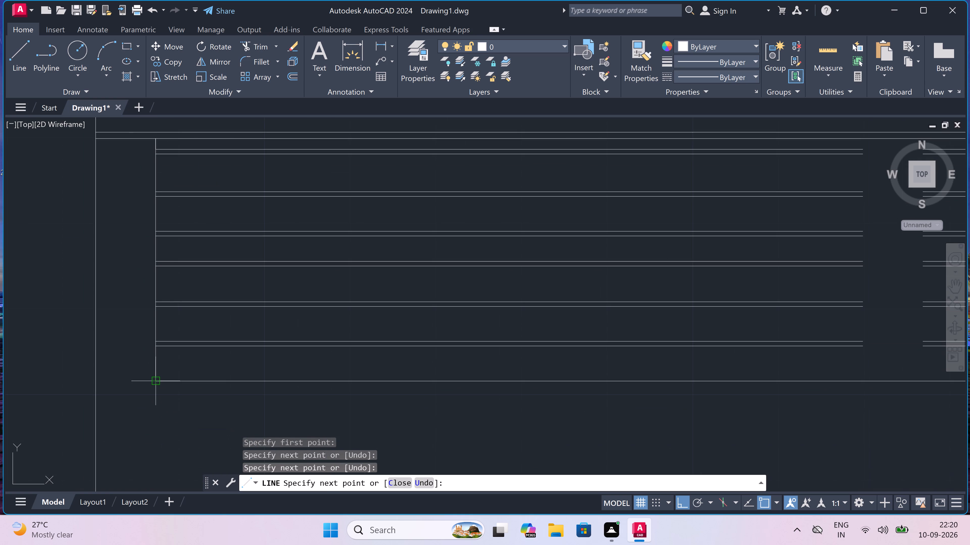
{"action": "scroll", "coordinate": [156, 343], "scroll_direction": "down", "scroll_amount": 5}
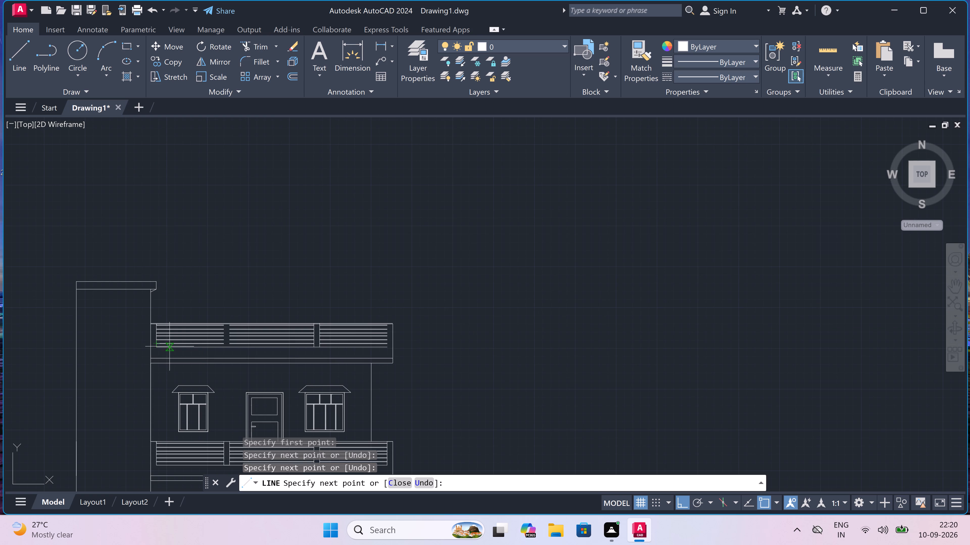
{"action": "key", "text": "Escape"}
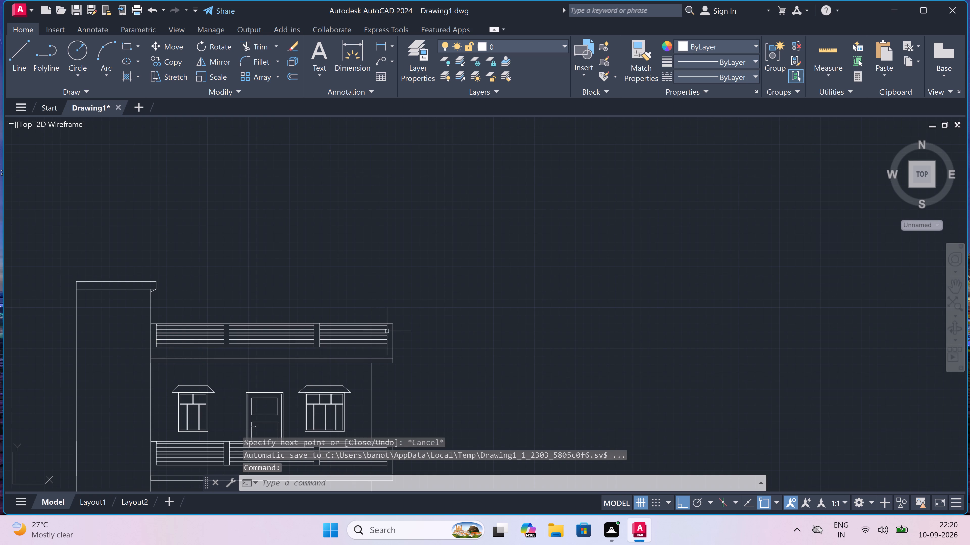
Draw the roof parapet's right inner vertical along the rail ends, from the lower top line down to the rail area's bottom line.
{"action": "scroll", "coordinate": [391, 350], "scroll_direction": "up", "scroll_amount": 3}
{"action": "scroll", "coordinate": [365, 340], "scroll_direction": "up", "scroll_amount": 2}
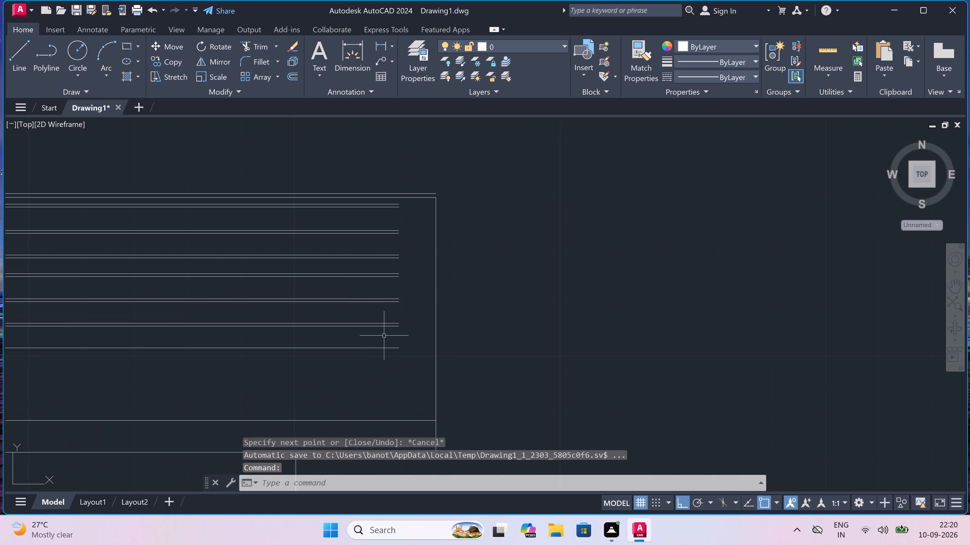
{"action": "key", "text": "space"}
{"action": "scroll", "coordinate": [389, 196], "scroll_direction": "up", "scroll_amount": 2}
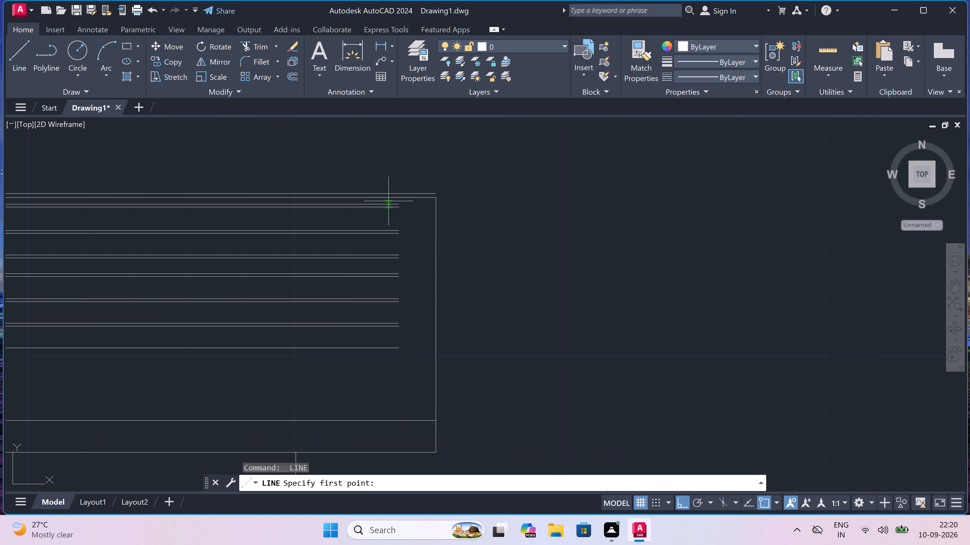
{"action": "left_click", "coordinate": [412, 216]}
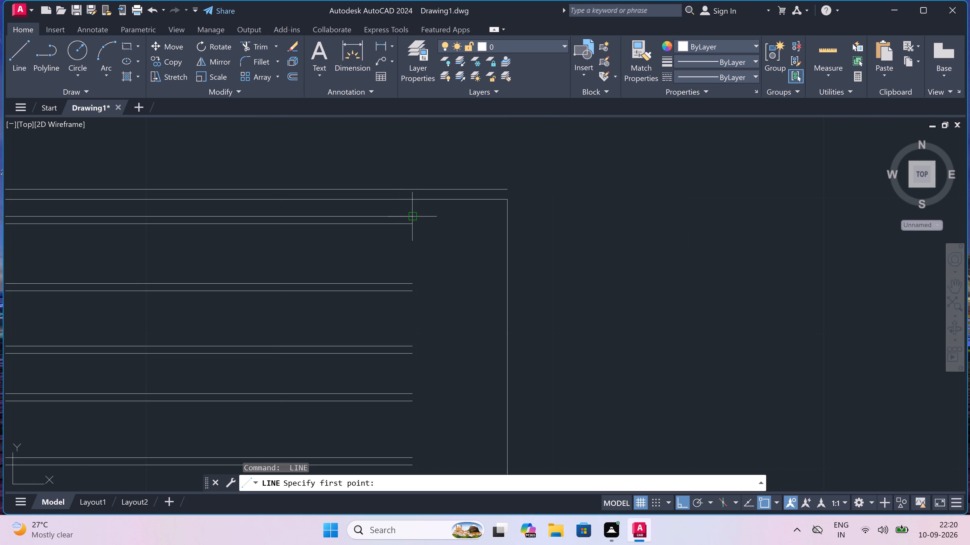
{"action": "left_click", "coordinate": [412, 201]}
{"action": "scroll", "coordinate": [412, 201], "scroll_direction": "down", "scroll_amount": 3}
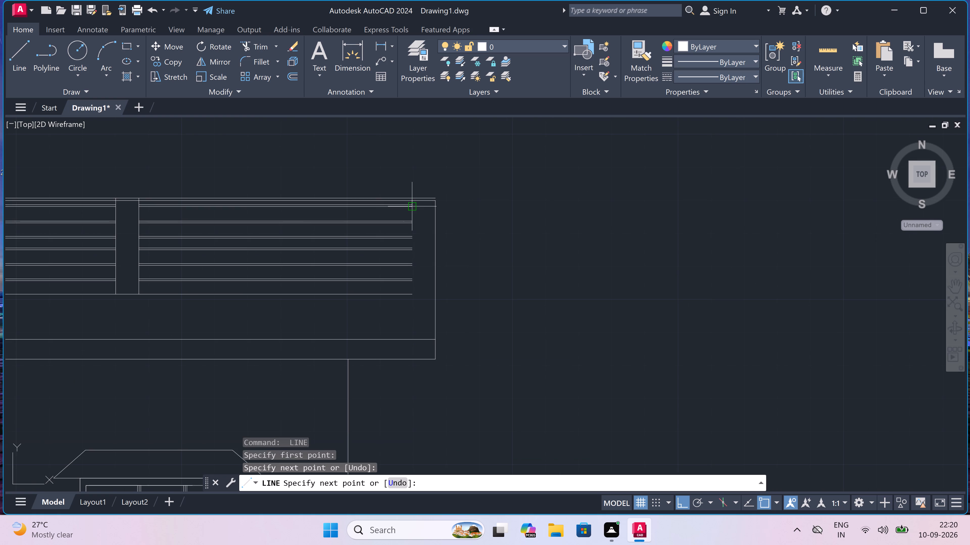
{"action": "scroll", "coordinate": [409, 306], "scroll_direction": "up", "scroll_amount": 3}
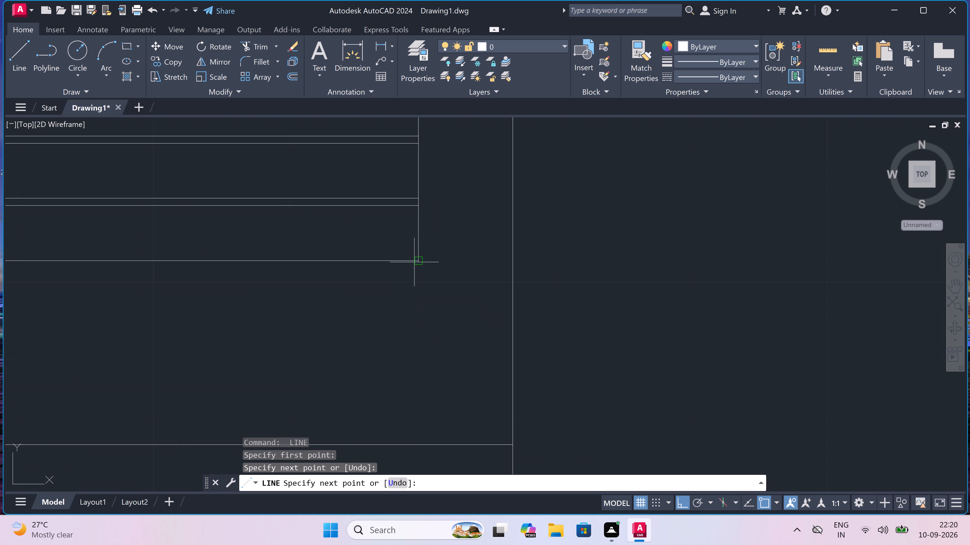
{"action": "left_click", "coordinate": [418, 260]}
{"action": "key", "text": "Escape"}
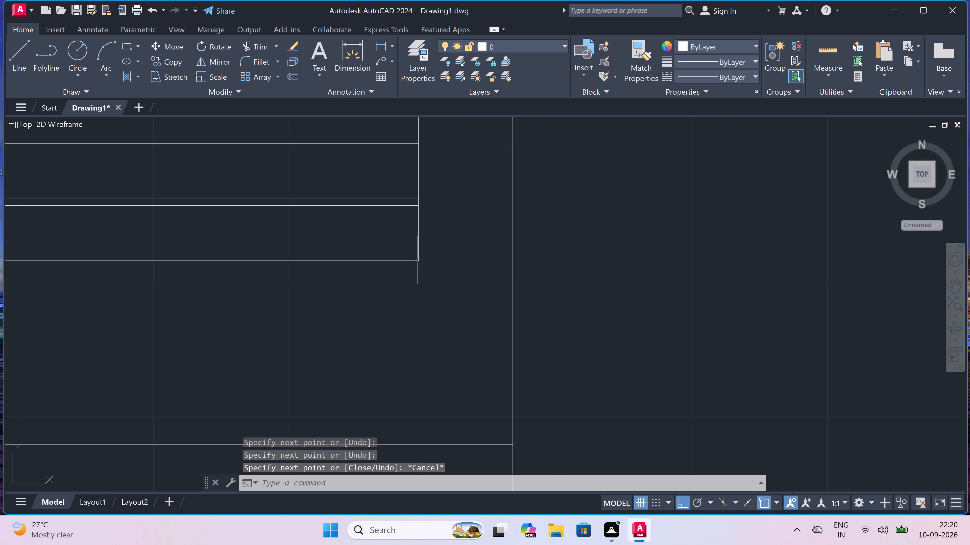
Copy the two verticals of the first-floor parapet's first post straight up into the roof parapet's first gap, aligned with its top line.
{"action": "scroll", "coordinate": [423, 266], "scroll_direction": "down", "scroll_amount": 5}
{"action": "scroll", "coordinate": [282, 277], "scroll_direction": "down", "scroll_amount": 2}
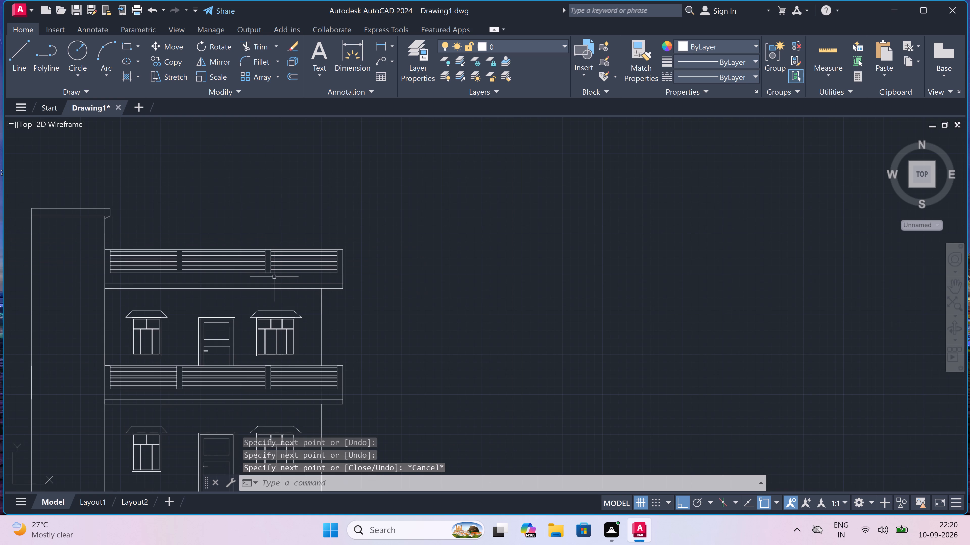
{"action": "scroll", "coordinate": [167, 277], "scroll_direction": "up", "scroll_amount": 3}
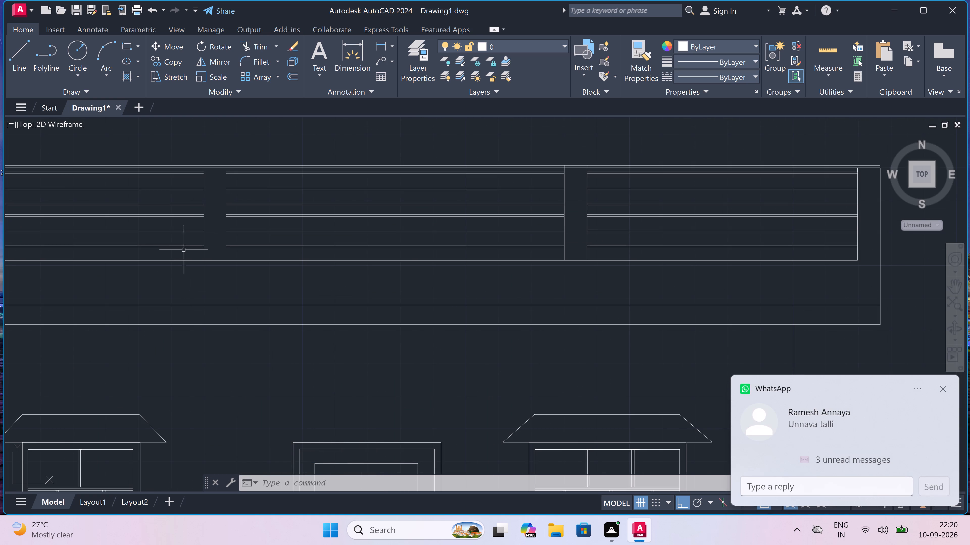
{"action": "scroll", "coordinate": [192, 206], "scroll_direction": "up", "scroll_amount": 3}
{"action": "scroll", "coordinate": [195, 210], "scroll_direction": "down", "scroll_amount": 2}
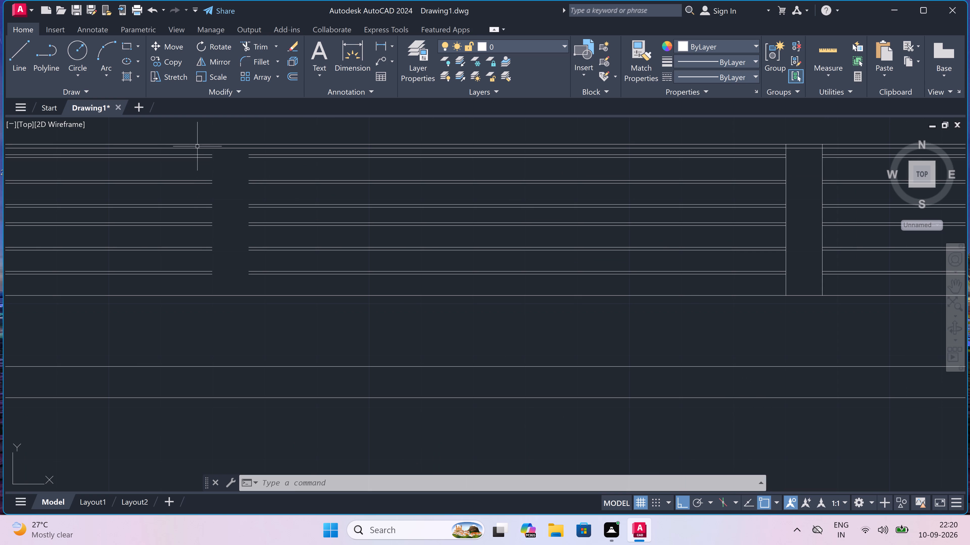
{"action": "scroll", "coordinate": [197, 146], "scroll_direction": "up", "scroll_amount": 2}
{"action": "scroll", "coordinate": [206, 153], "scroll_direction": "down", "scroll_amount": 1}
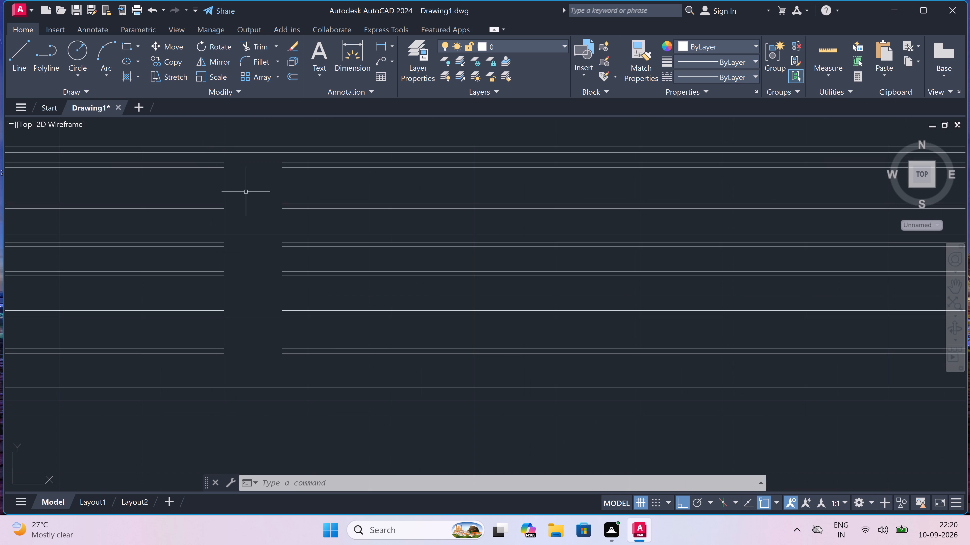
{"action": "scroll", "coordinate": [260, 226], "scroll_direction": "down", "scroll_amount": 4}
{"action": "scroll", "coordinate": [283, 307], "scroll_direction": "down", "scroll_amount": 1}
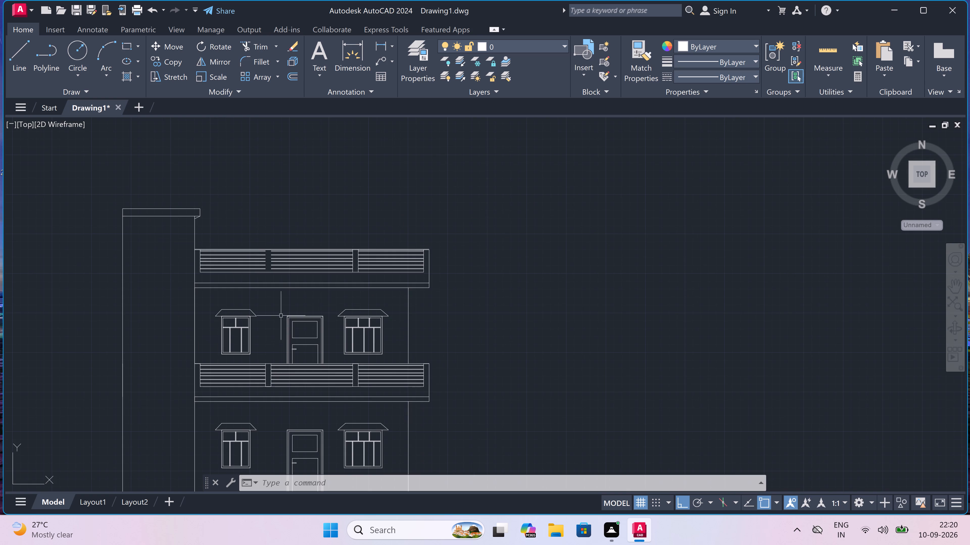
{"action": "scroll", "coordinate": [270, 371], "scroll_direction": "up", "scroll_amount": 3}
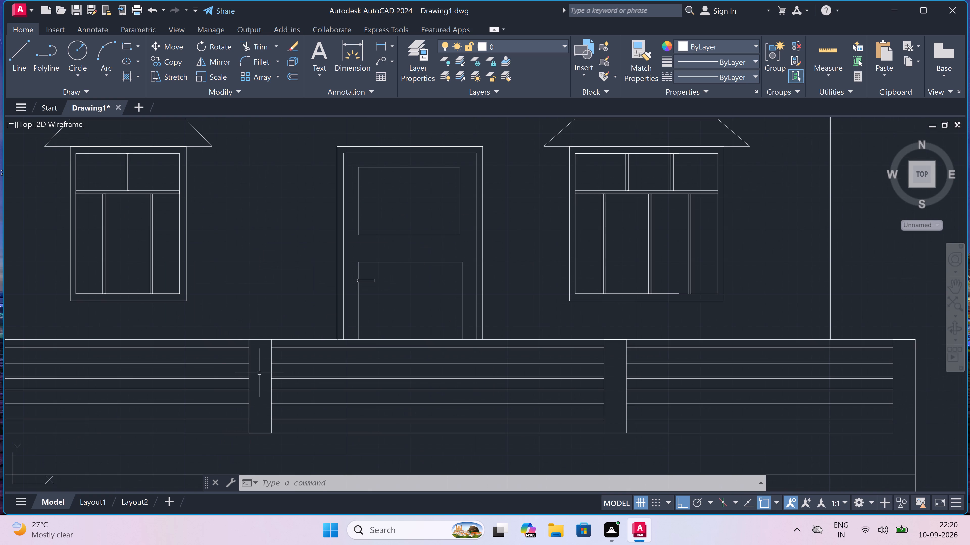
{"action": "scroll", "coordinate": [241, 362], "scroll_direction": "up", "scroll_amount": 2}
{"action": "left_click", "coordinate": [259, 353]}
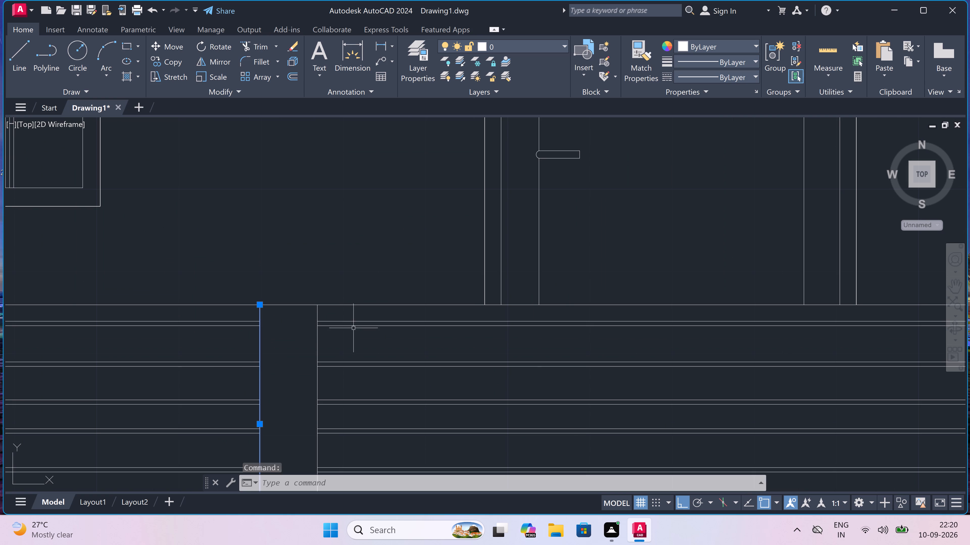
{"action": "left_click", "coordinate": [316, 344]}
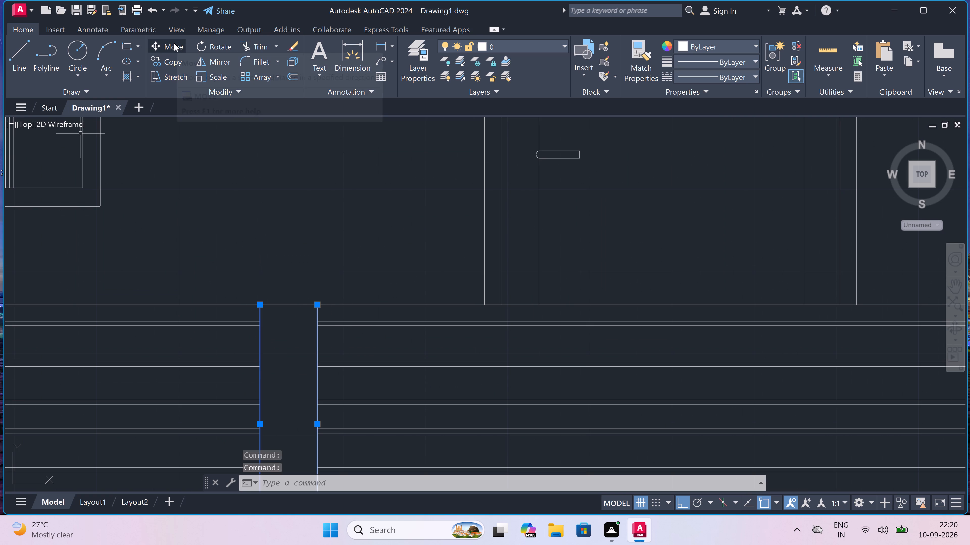
{"action": "left_click", "coordinate": [164, 60]}
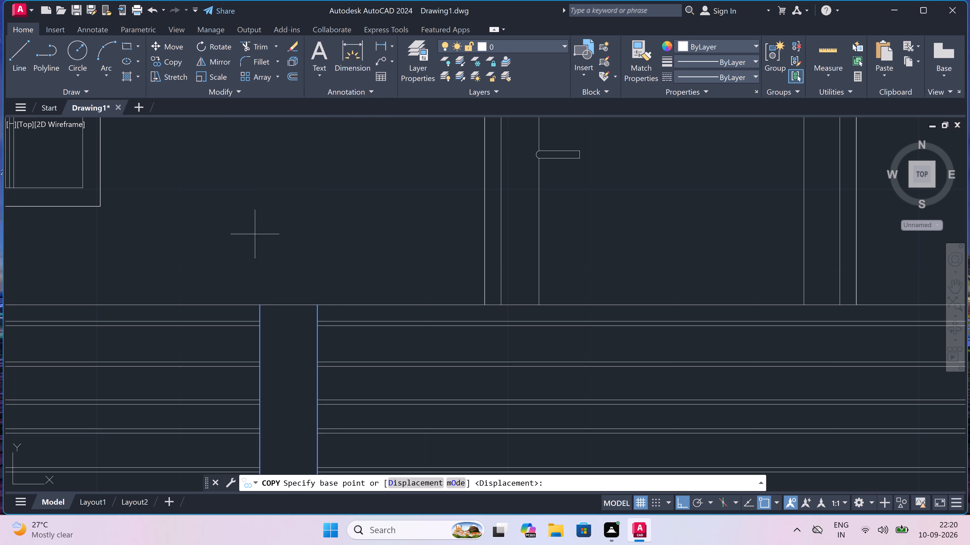
{"action": "left_click", "coordinate": [260, 303]}
{"action": "scroll", "coordinate": [261, 269], "scroll_direction": "down", "scroll_amount": 5}
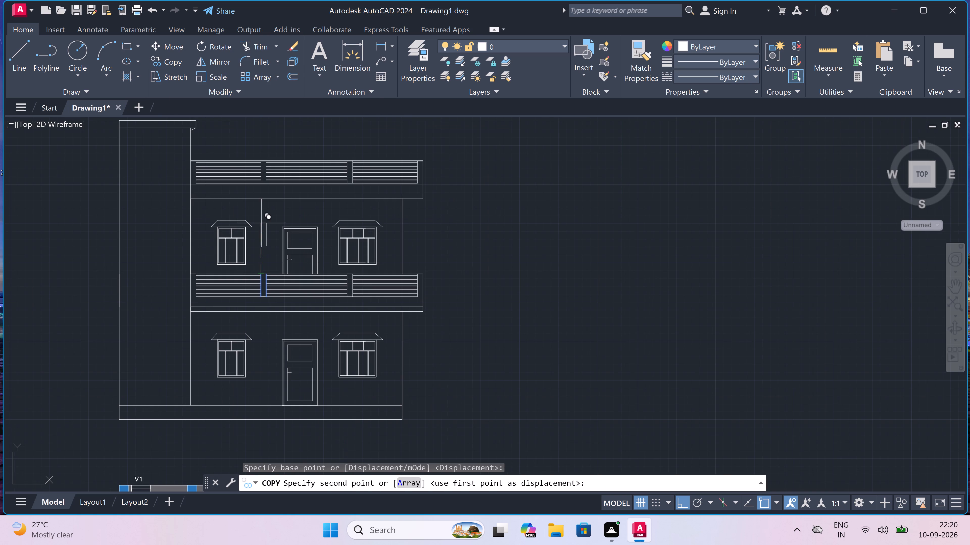
{"action": "scroll", "coordinate": [257, 142], "scroll_direction": "up", "scroll_amount": 2}
{"action": "scroll", "coordinate": [268, 198], "scroll_direction": "up", "scroll_amount": 2}
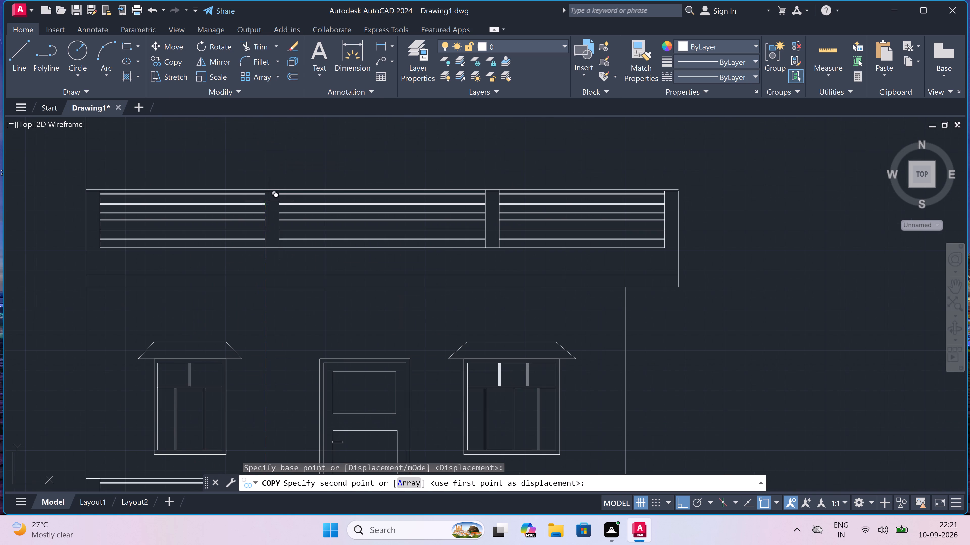
{"action": "scroll", "coordinate": [268, 198], "scroll_direction": "up", "scroll_amount": 1}
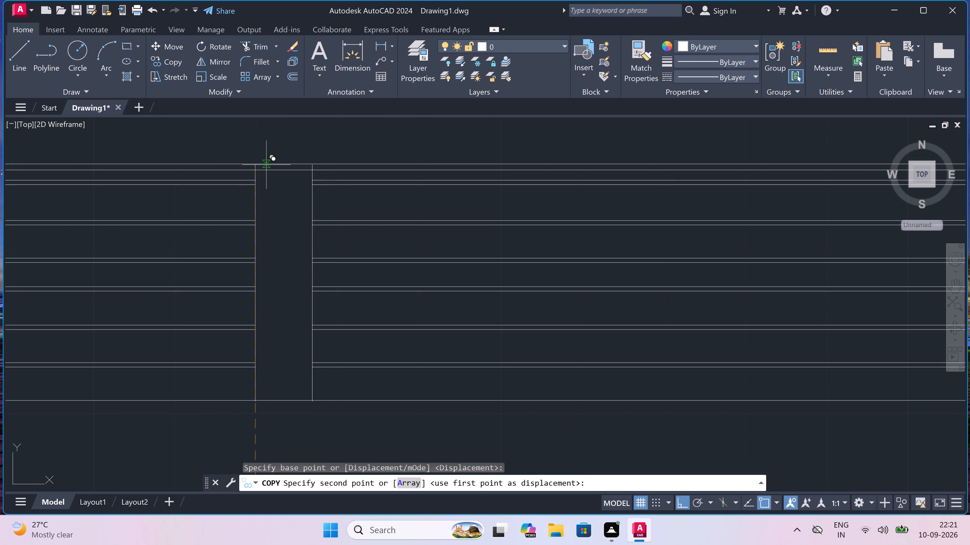
{"action": "left_click", "coordinate": [255, 163]}
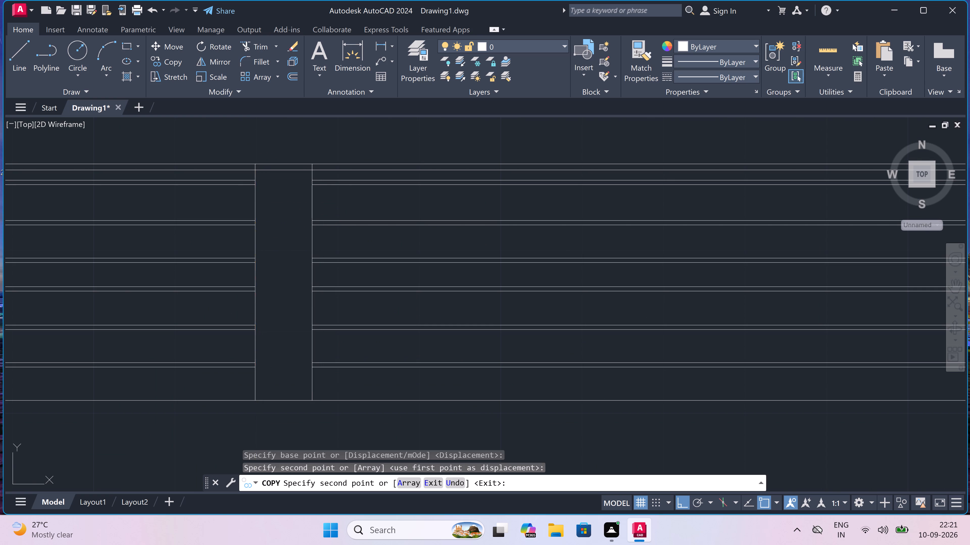
{"action": "key", "text": "Escape"}
Trim away the roof parapet's lower top line where it crosses the two intermediate posts.
{"action": "scroll", "coordinate": [322, 159], "scroll_direction": "down", "scroll_amount": 1}
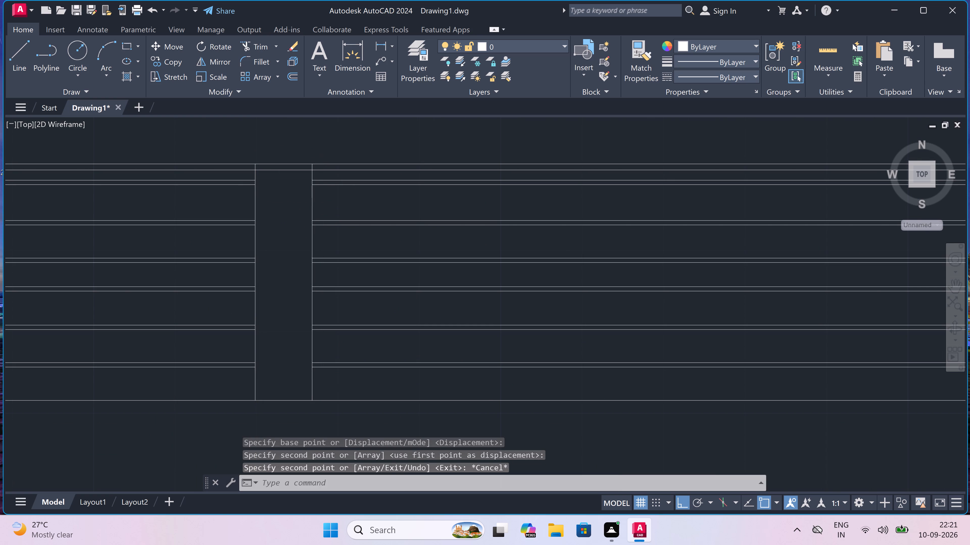
{"action": "scroll", "coordinate": [322, 159], "scroll_direction": "down", "scroll_amount": 1}
{"action": "scroll", "coordinate": [305, 167], "scroll_direction": "up", "scroll_amount": 2}
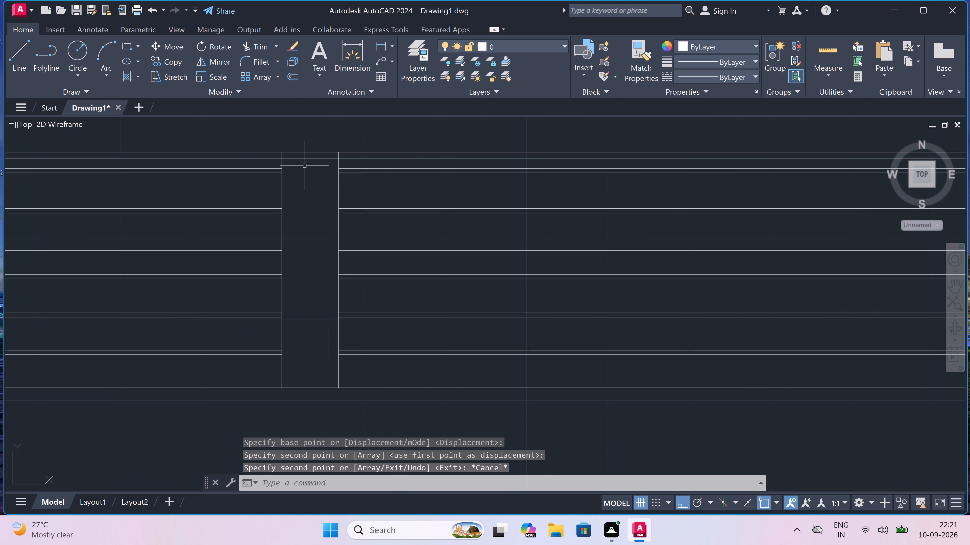
{"action": "type", "text": "TR"}
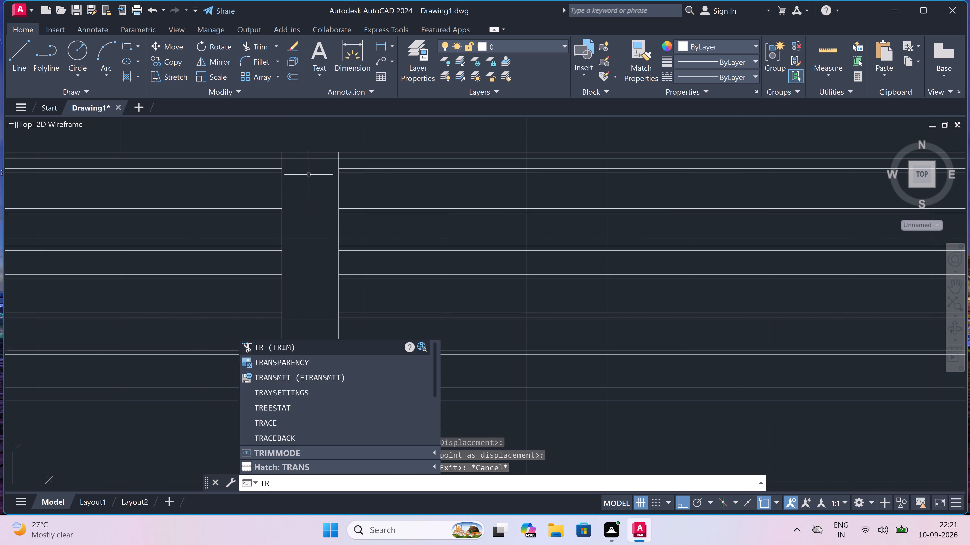
{"action": "key", "text": "space"}
{"action": "left_click", "coordinate": [308, 159]}
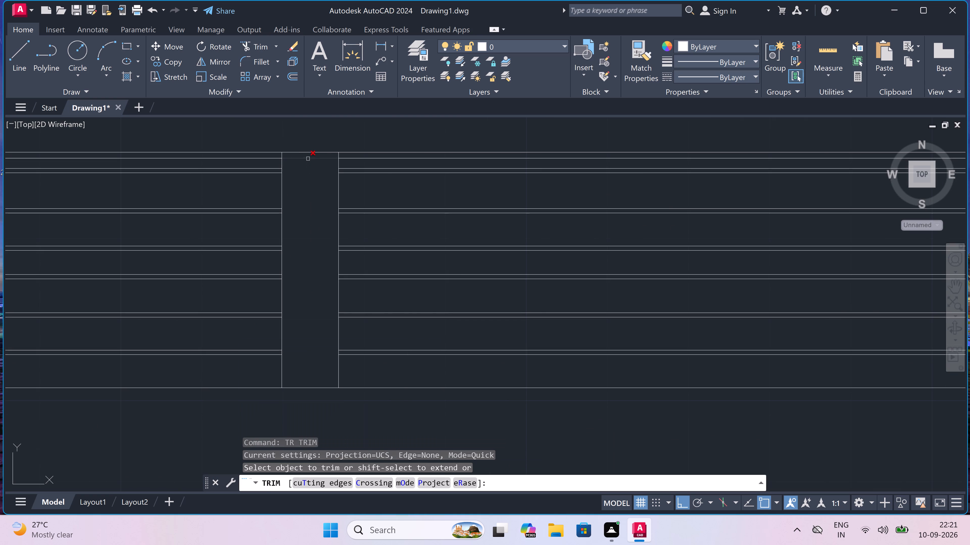
{"action": "scroll", "coordinate": [308, 159], "scroll_direction": "down", "scroll_amount": 4}
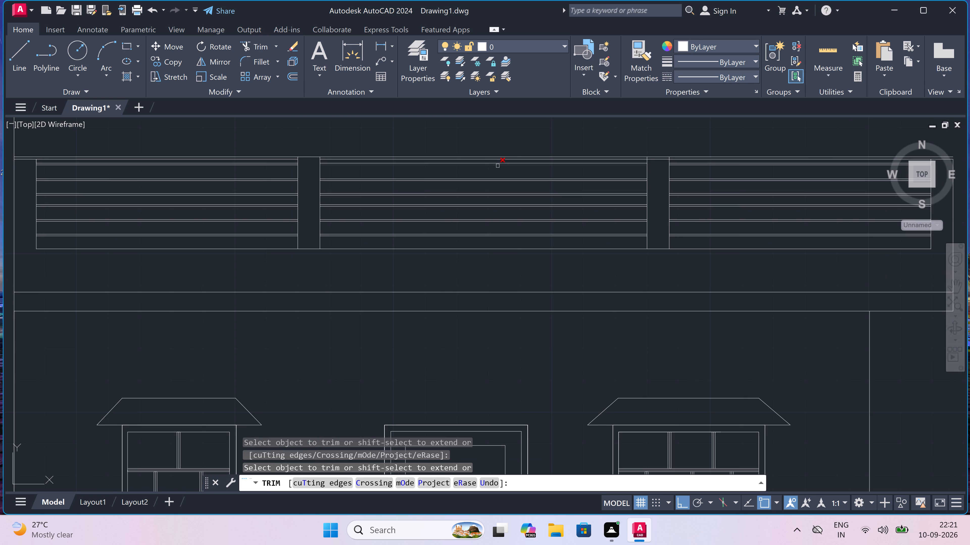
{"action": "scroll", "coordinate": [711, 165], "scroll_direction": "down", "scroll_amount": 4}
{"action": "scroll", "coordinate": [683, 163], "scroll_direction": "up", "scroll_amount": 4}
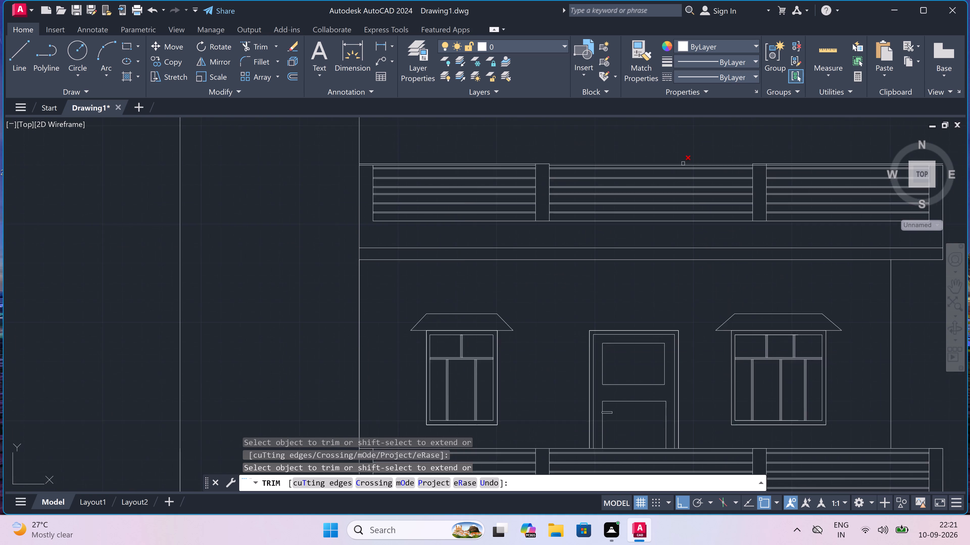
{"action": "scroll", "coordinate": [699, 180], "scroll_direction": "down", "scroll_amount": 5}
{"action": "scroll", "coordinate": [759, 183], "scroll_direction": "up", "scroll_amount": 4}
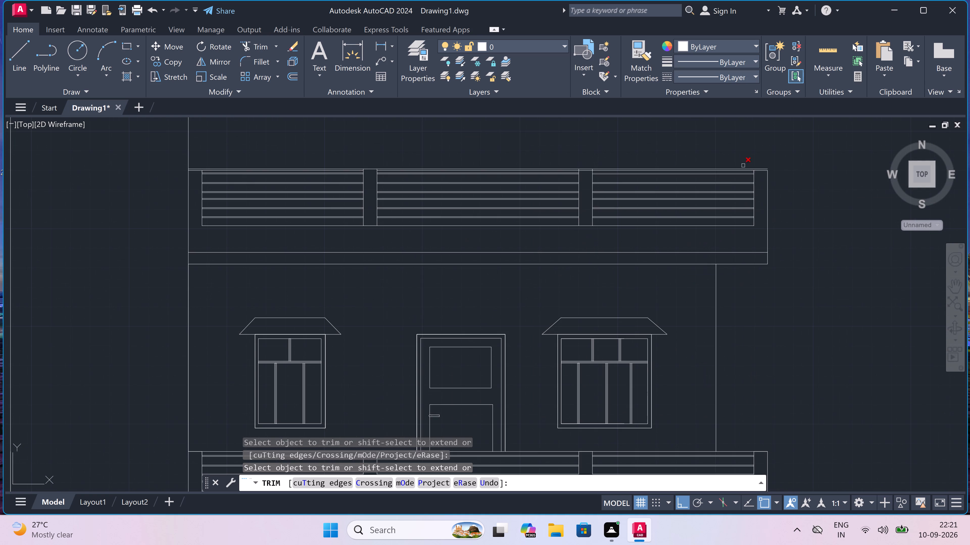
{"action": "scroll", "coordinate": [559, 179], "scroll_direction": "up", "scroll_amount": 3}
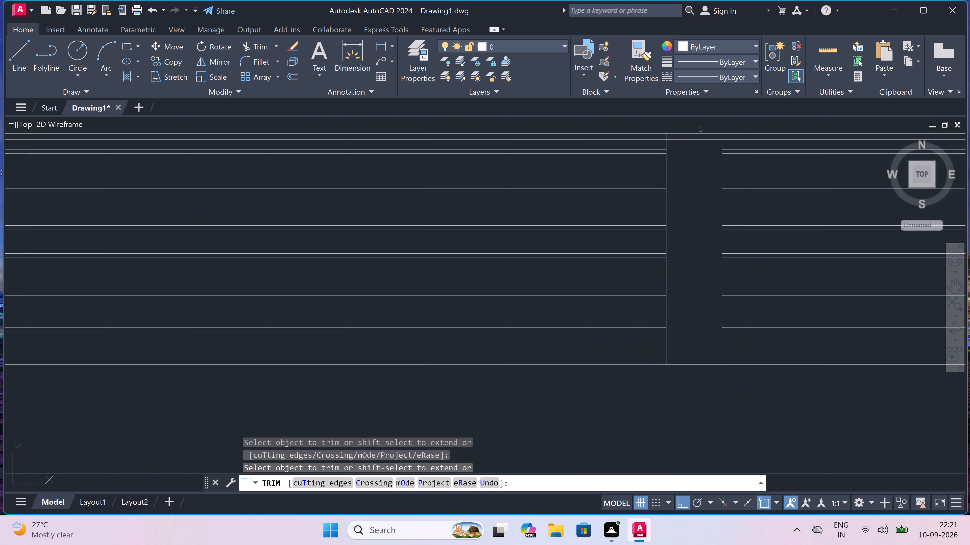
{"action": "scroll", "coordinate": [700, 133], "scroll_direction": "up", "scroll_amount": 3}
{"action": "left_click_drag", "start_coordinate": [689, 150], "coordinate": [687, 153]}
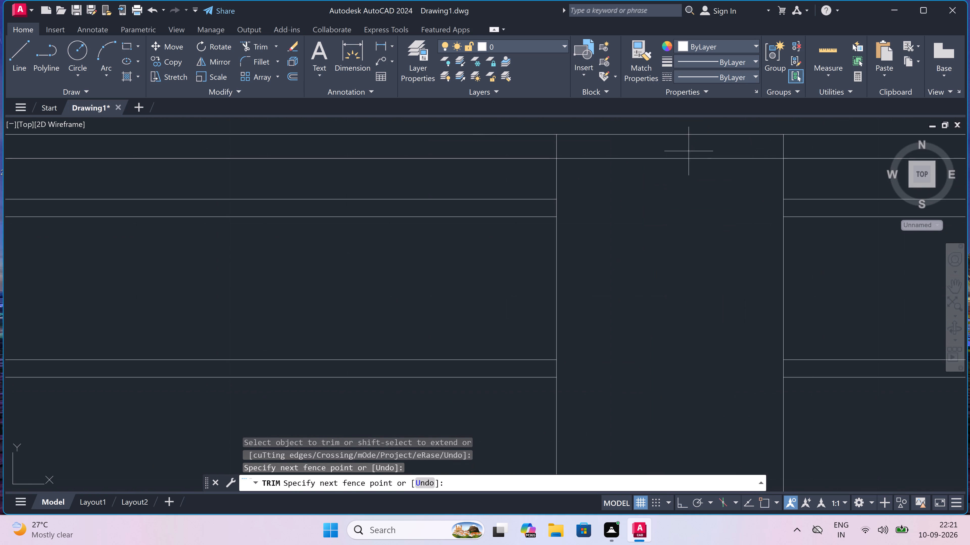
{"action": "left_click", "coordinate": [669, 190]}
{"action": "key", "text": "Escape"}
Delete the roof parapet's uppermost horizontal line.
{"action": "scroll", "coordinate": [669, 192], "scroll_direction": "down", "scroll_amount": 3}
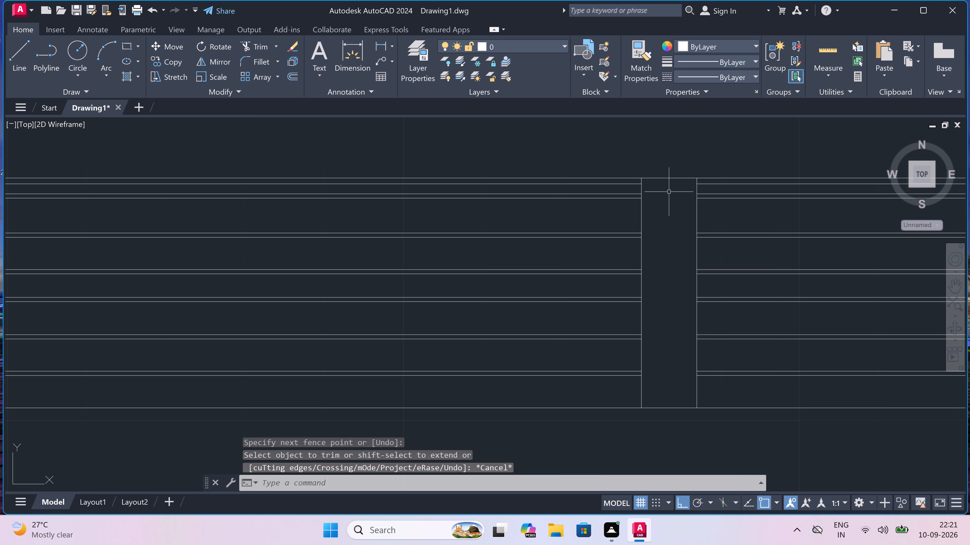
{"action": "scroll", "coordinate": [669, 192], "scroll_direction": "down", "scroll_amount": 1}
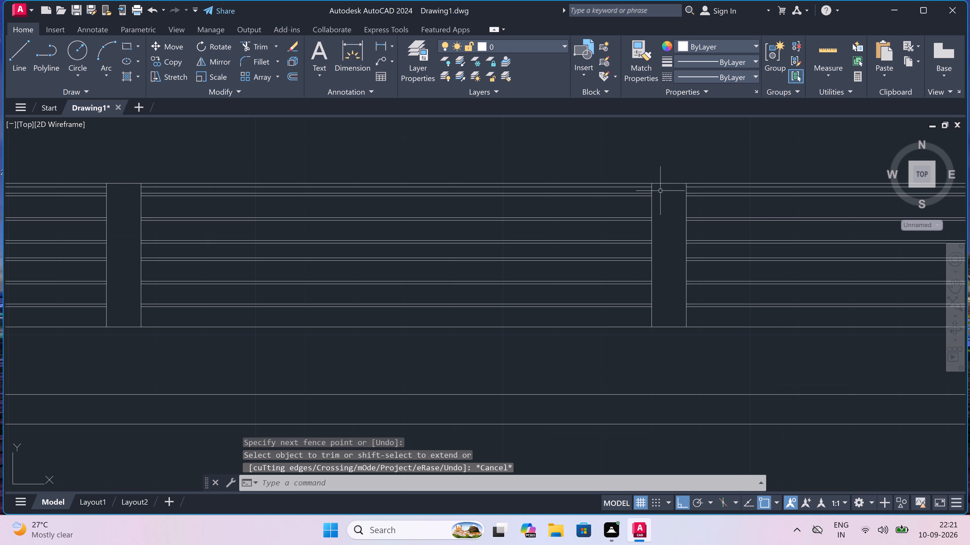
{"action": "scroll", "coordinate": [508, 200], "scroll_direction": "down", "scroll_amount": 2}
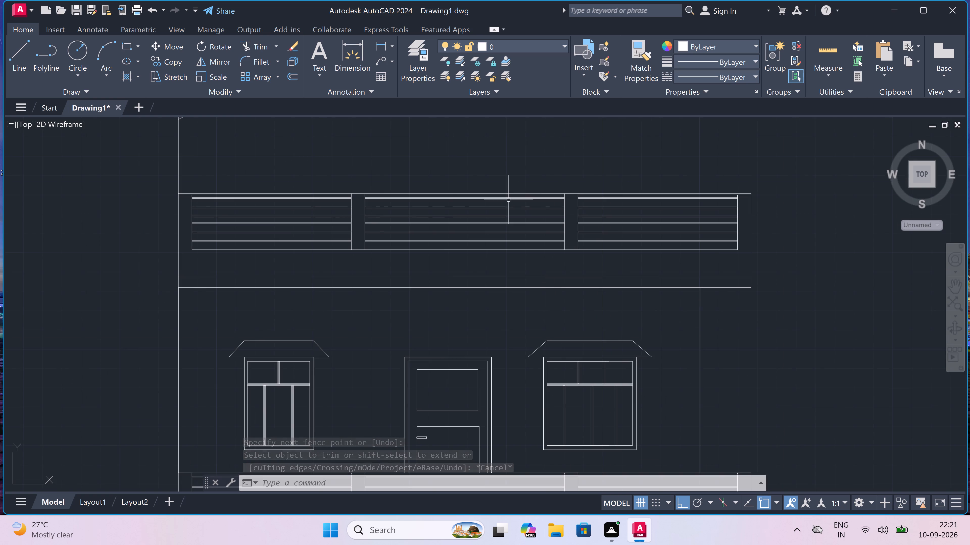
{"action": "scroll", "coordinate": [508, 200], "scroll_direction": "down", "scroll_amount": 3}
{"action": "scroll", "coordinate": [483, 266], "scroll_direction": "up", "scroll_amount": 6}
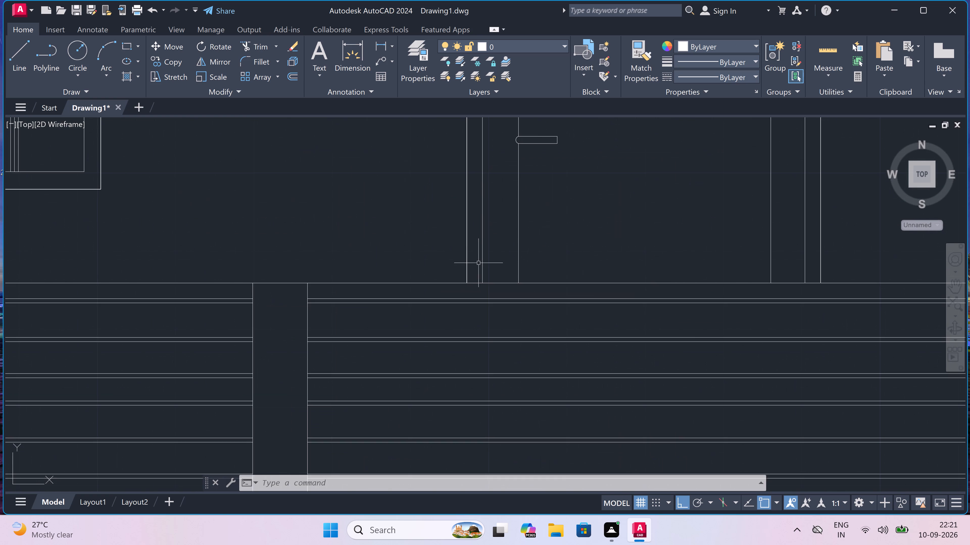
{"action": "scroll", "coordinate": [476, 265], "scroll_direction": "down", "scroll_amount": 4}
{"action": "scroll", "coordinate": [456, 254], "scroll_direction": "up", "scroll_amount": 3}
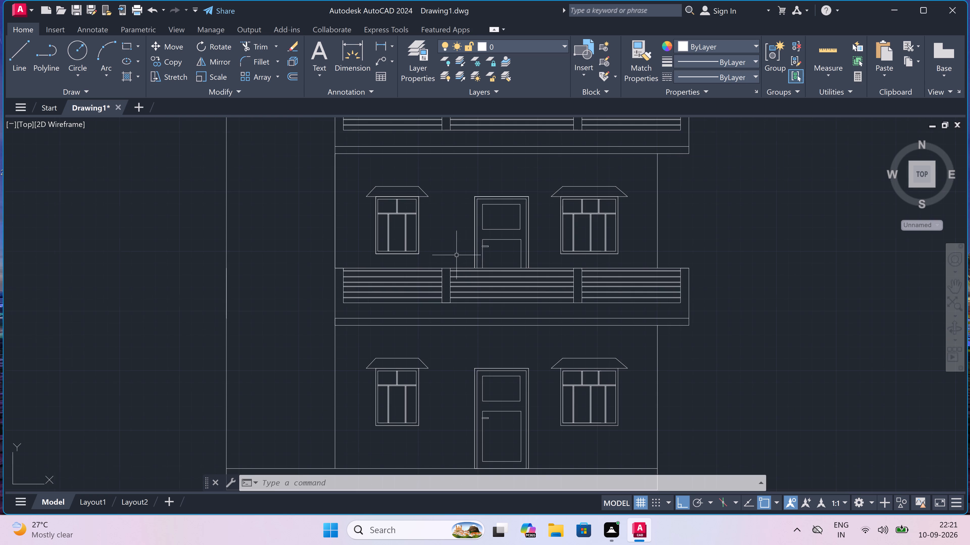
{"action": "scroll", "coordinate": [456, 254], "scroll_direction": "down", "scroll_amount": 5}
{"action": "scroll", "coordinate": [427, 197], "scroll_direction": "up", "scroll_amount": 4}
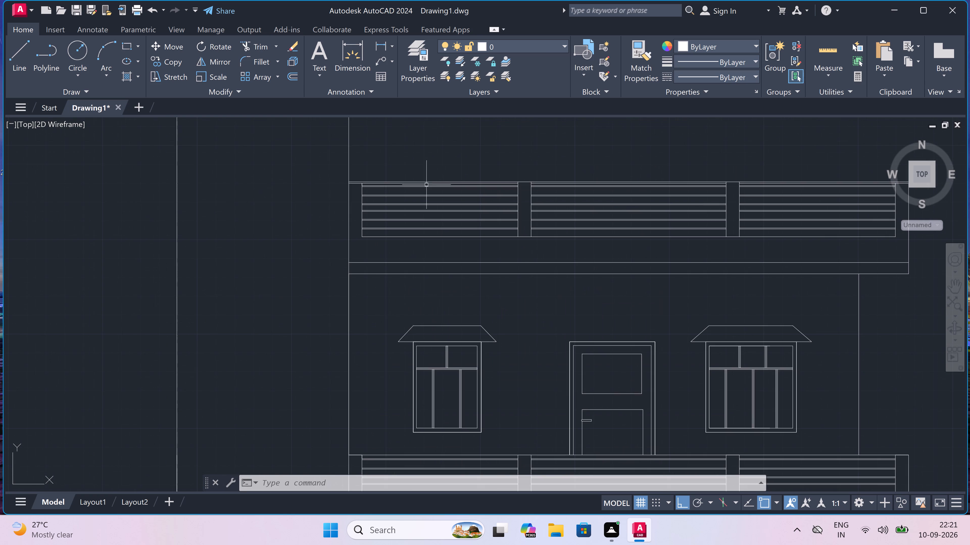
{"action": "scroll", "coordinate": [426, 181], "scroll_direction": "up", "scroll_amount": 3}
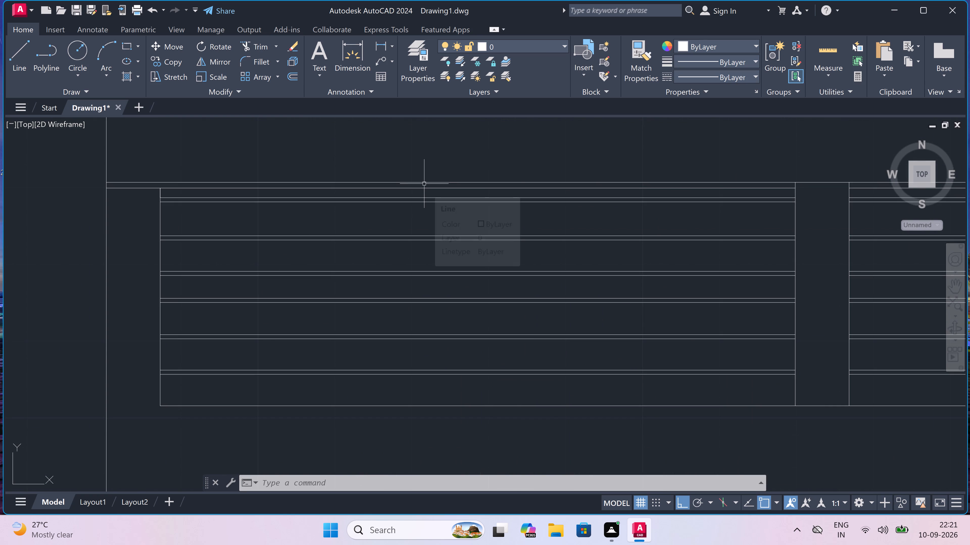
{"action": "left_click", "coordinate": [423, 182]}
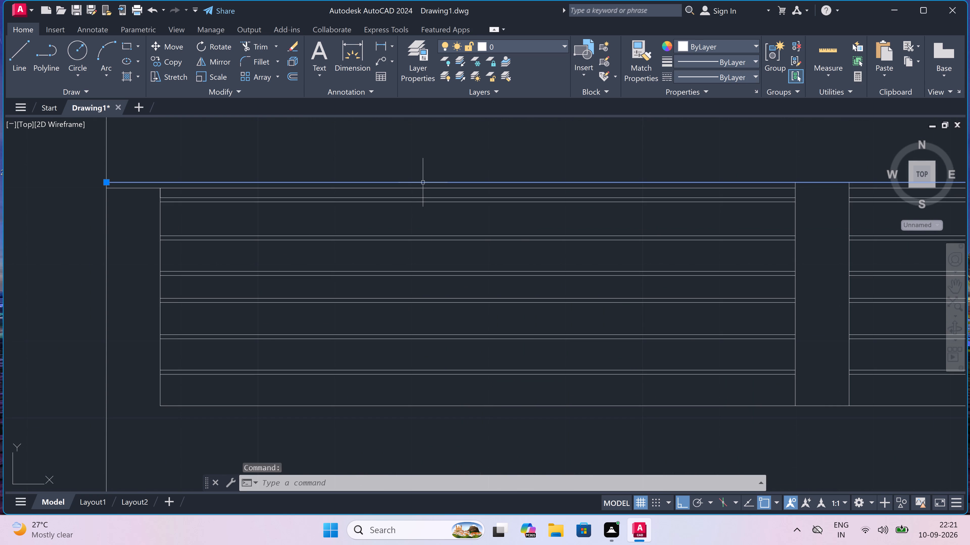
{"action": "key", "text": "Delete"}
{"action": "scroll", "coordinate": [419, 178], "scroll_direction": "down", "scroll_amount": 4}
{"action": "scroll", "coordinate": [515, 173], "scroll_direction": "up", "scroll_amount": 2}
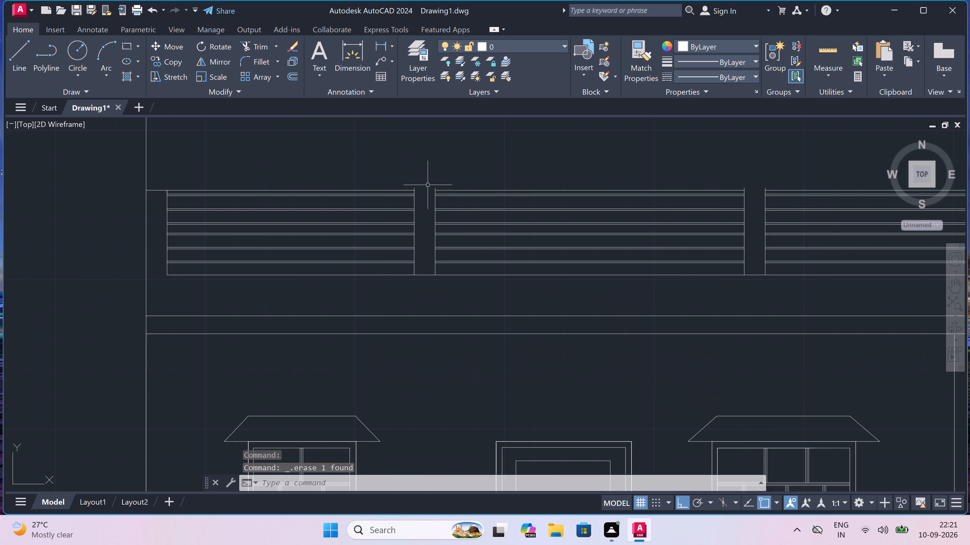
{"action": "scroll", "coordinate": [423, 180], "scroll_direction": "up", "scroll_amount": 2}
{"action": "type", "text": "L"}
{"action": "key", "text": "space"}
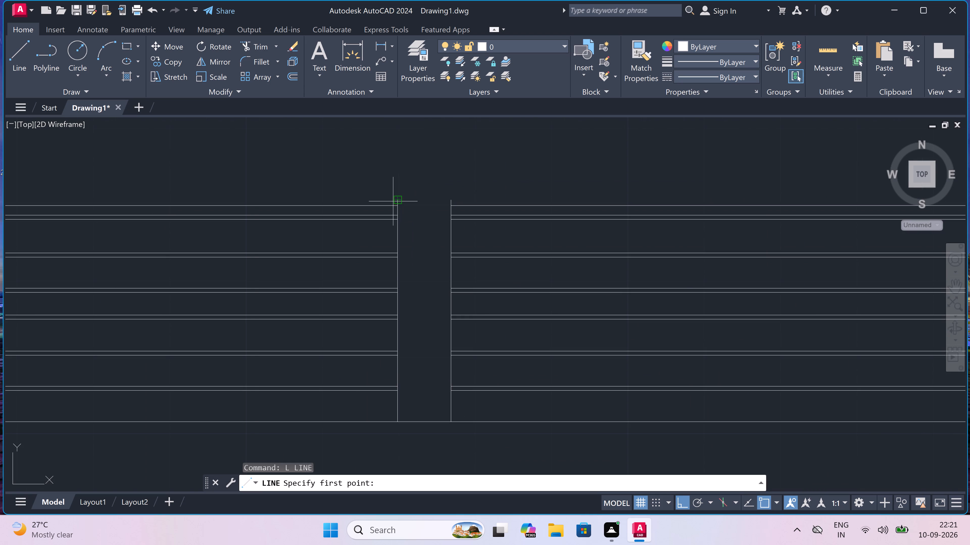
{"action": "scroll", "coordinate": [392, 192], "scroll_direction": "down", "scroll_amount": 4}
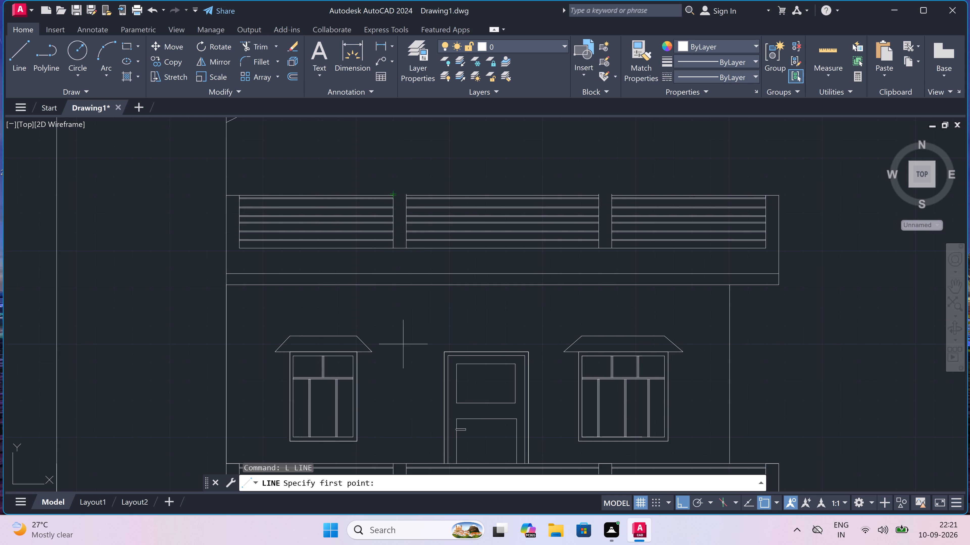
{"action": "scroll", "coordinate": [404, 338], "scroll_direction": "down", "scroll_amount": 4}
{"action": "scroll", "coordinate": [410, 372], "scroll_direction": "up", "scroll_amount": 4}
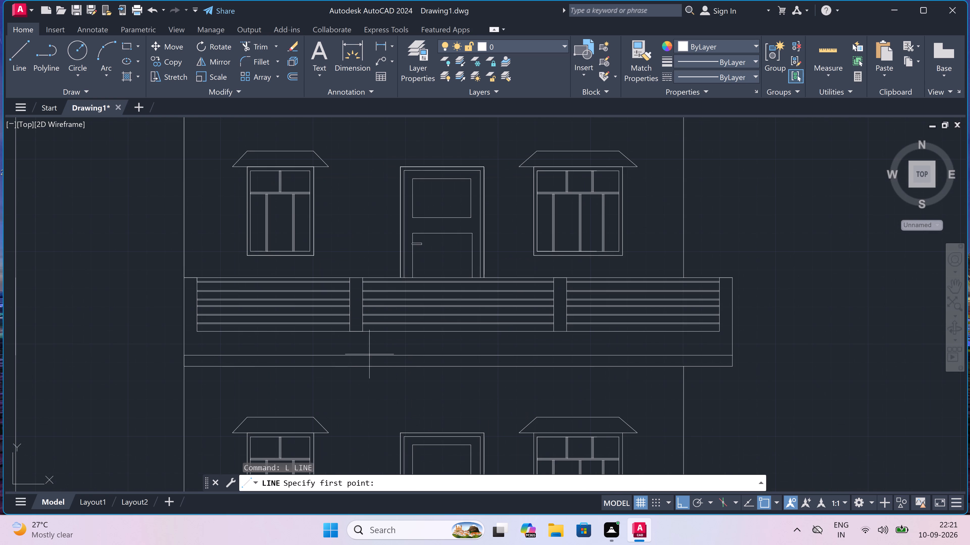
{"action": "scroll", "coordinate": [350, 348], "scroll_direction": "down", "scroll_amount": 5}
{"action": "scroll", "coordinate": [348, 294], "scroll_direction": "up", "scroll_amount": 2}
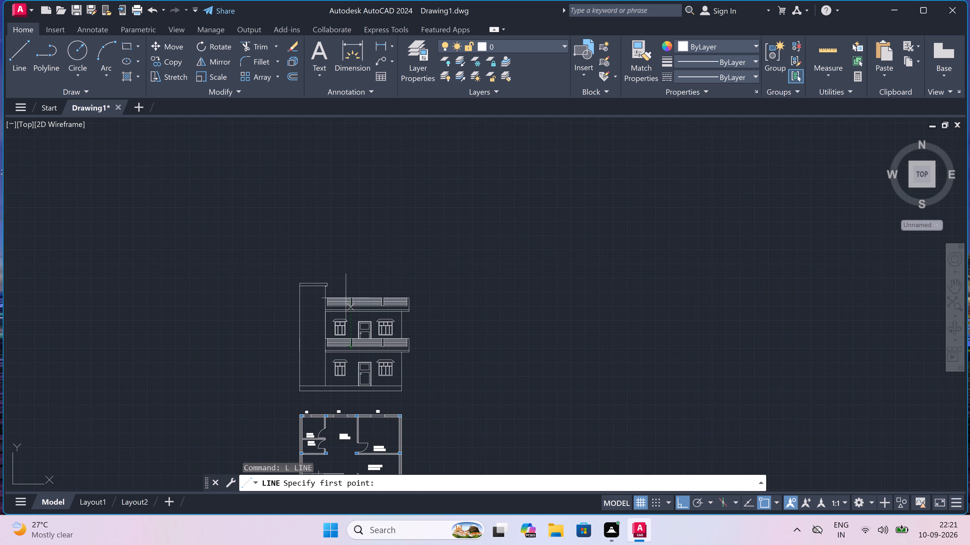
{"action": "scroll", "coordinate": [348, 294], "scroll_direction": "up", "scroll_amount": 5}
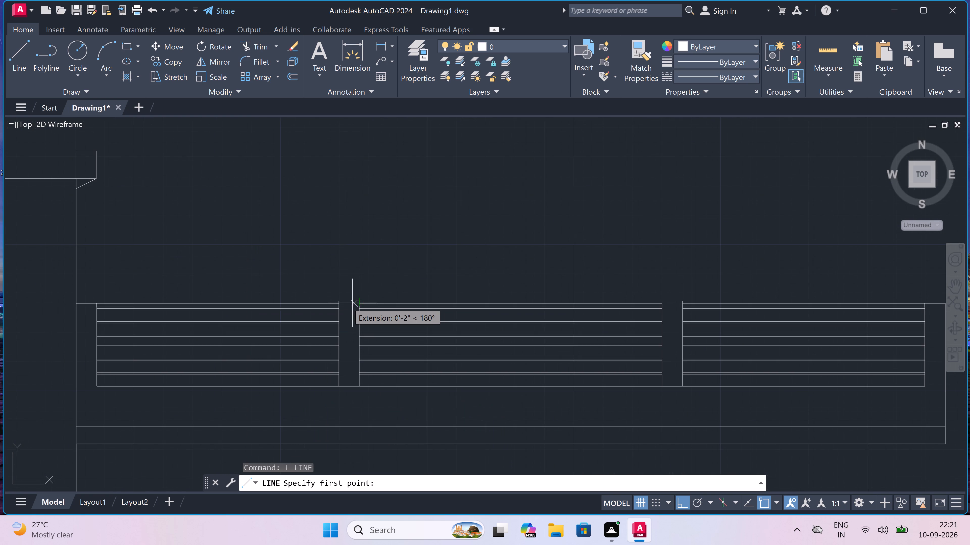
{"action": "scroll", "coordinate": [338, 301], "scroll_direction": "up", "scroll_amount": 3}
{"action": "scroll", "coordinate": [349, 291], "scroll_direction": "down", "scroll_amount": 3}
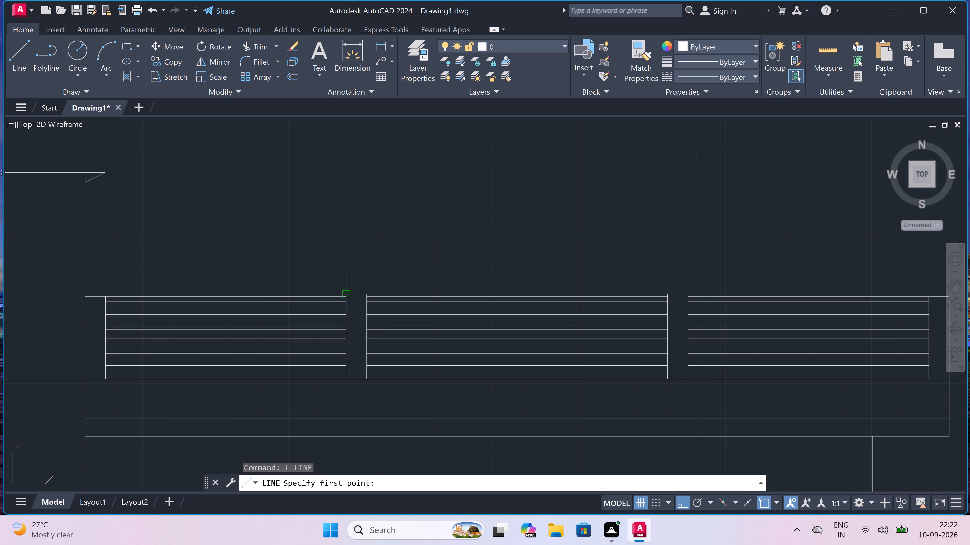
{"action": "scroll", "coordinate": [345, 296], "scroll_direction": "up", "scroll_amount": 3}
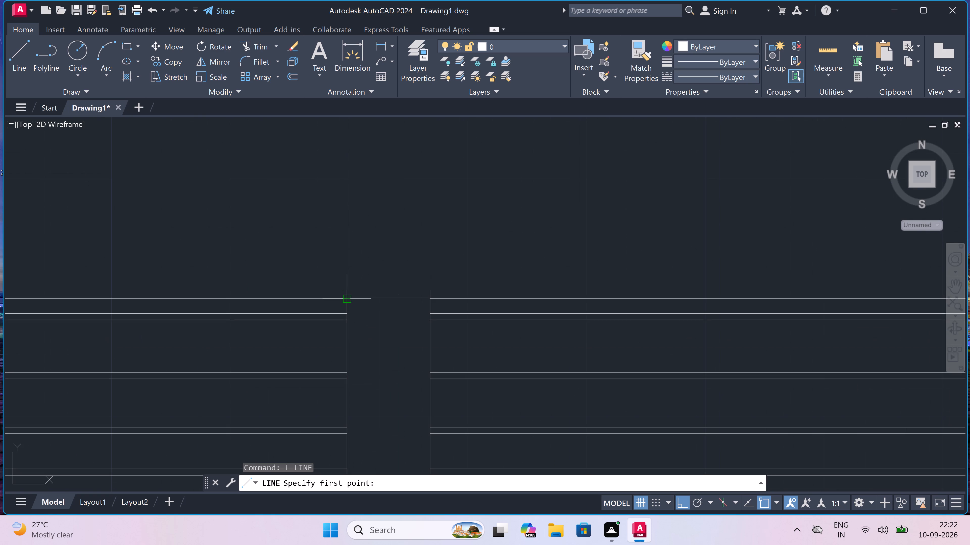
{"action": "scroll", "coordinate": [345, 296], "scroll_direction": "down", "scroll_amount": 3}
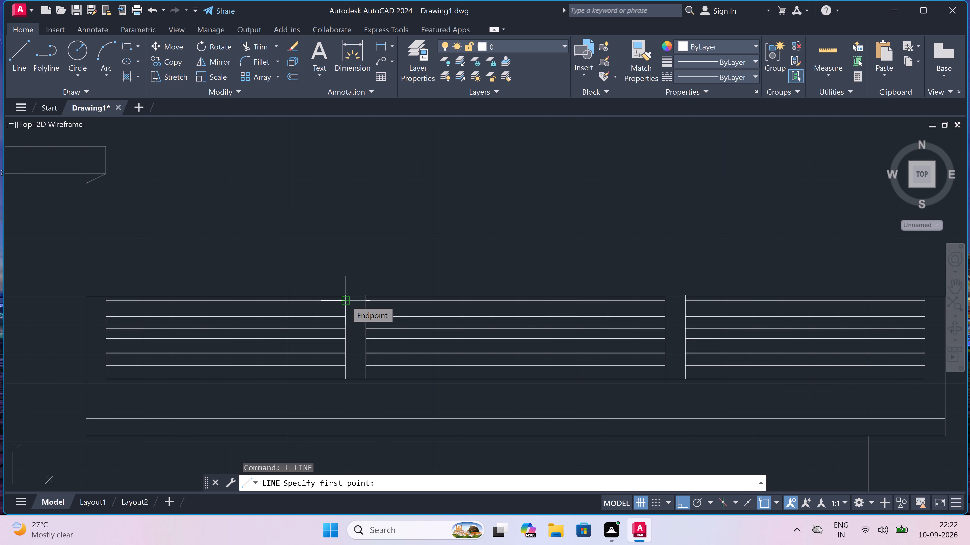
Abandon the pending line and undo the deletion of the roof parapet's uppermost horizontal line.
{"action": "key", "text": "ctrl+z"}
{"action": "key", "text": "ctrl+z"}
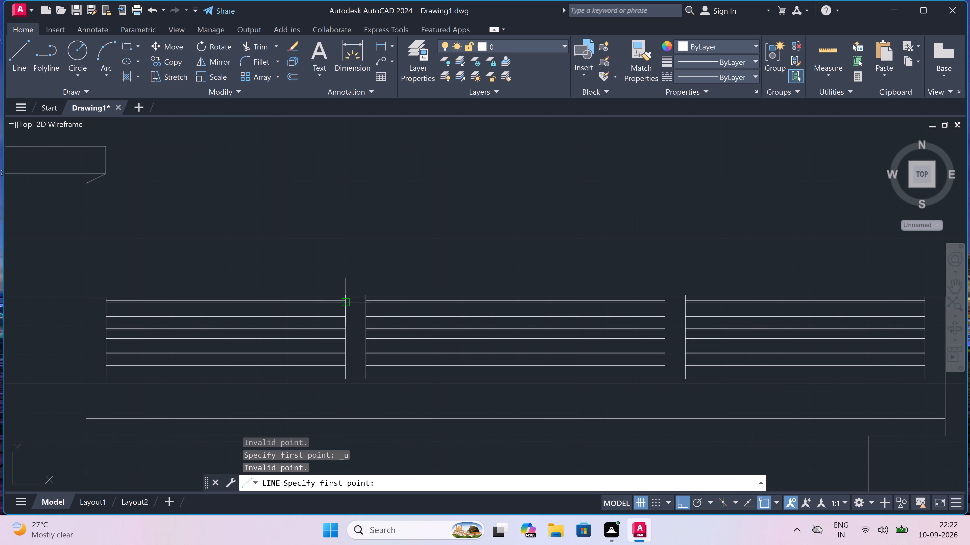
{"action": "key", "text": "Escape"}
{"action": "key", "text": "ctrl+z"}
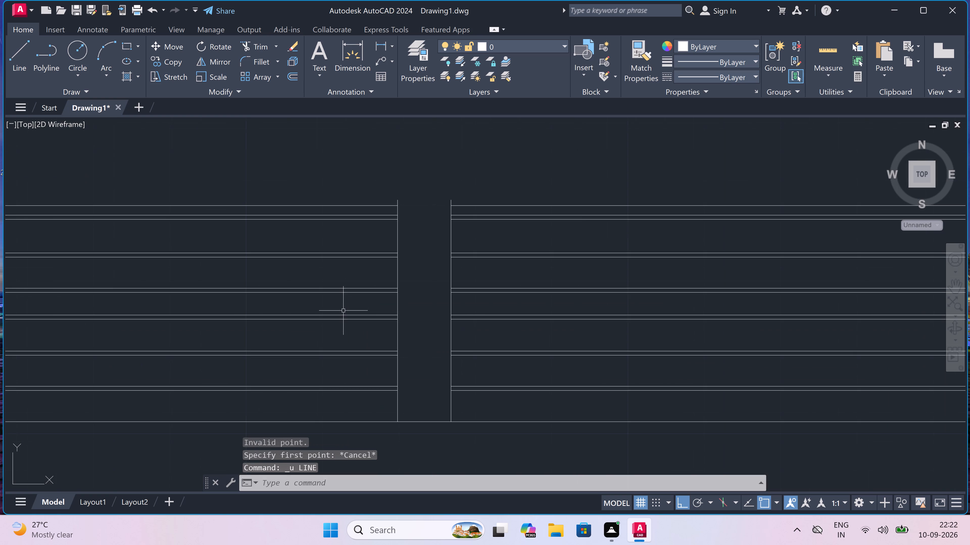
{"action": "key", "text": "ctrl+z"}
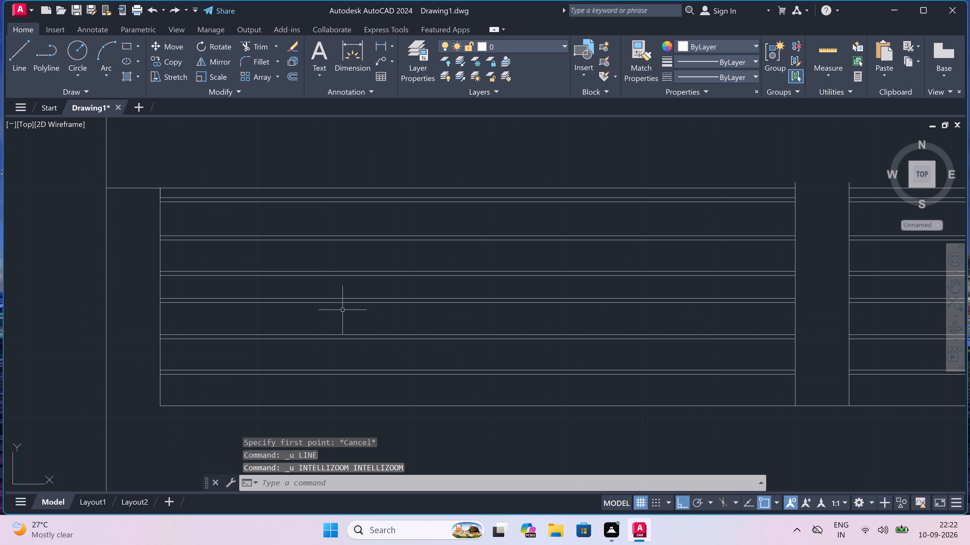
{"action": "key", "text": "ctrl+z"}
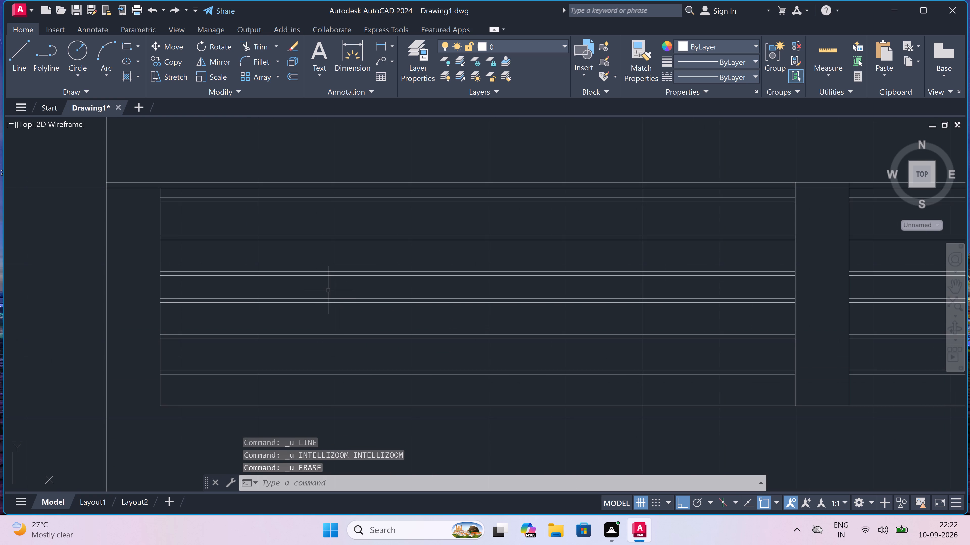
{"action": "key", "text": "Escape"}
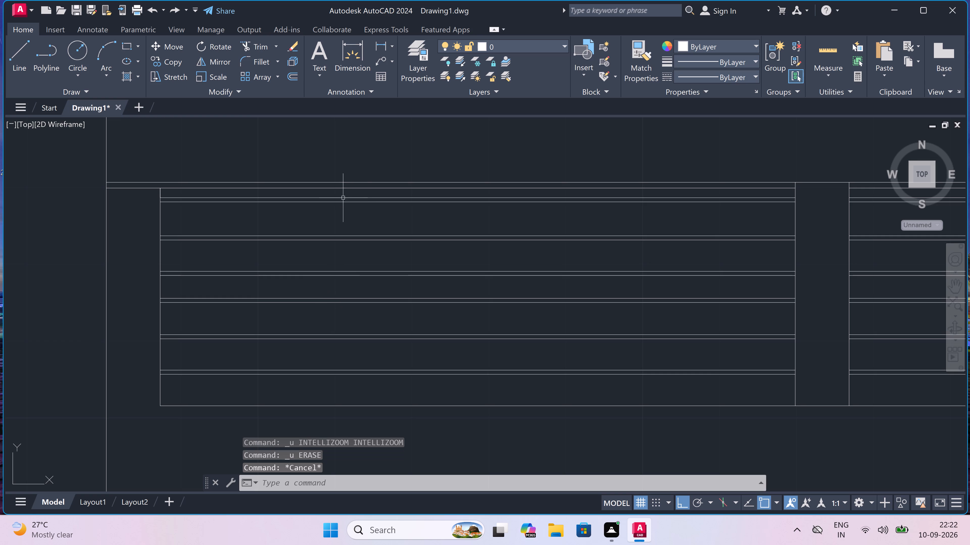
Delete the roof parapet's lower top line segment between the left edge and the first intermediate post.
{"action": "left_click", "coordinate": [342, 187]}
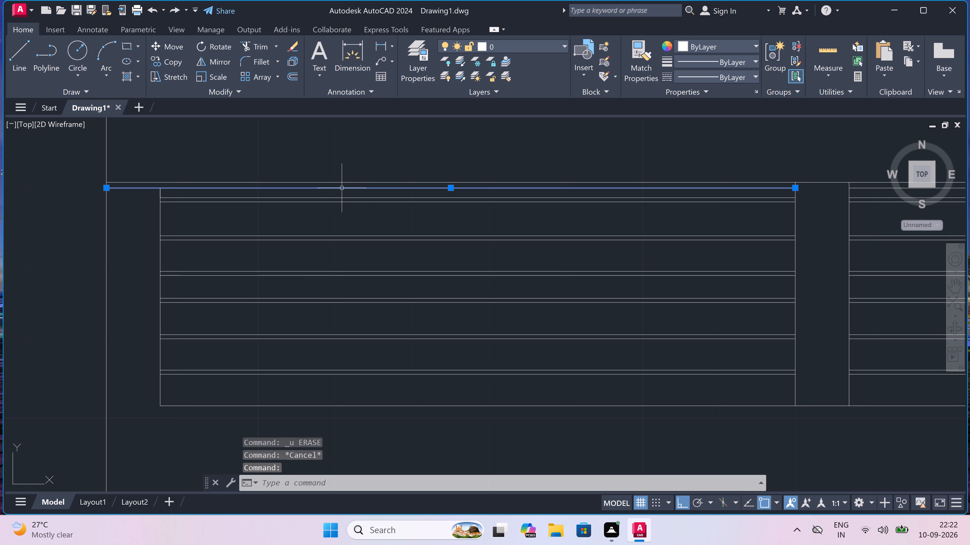
{"action": "key", "text": "Delete"}
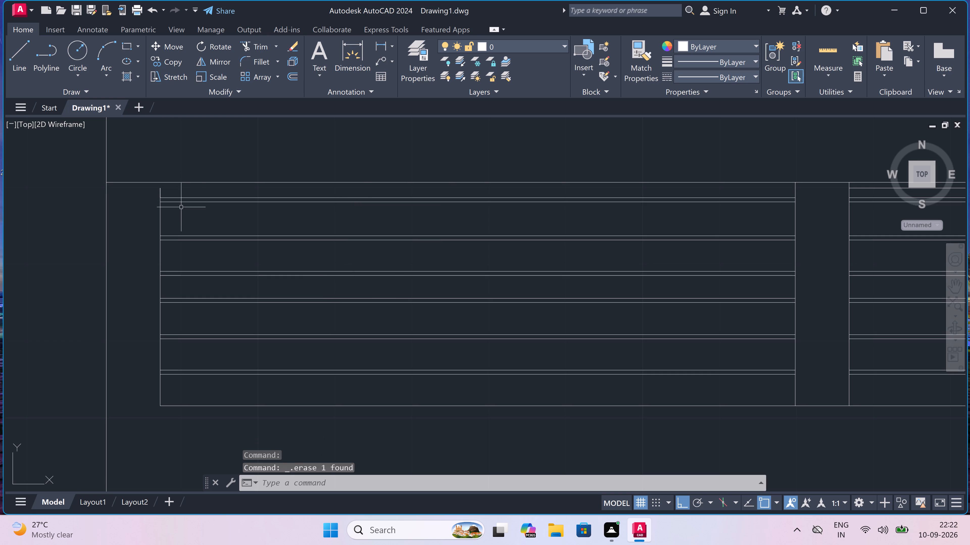
Extend the inner vertical line of the roof parapet's left end post up to the uppermost horizontal line.
{"action": "key", "text": "e"}
{"action": "type", "text": "X"}
{"action": "key", "text": "space"}
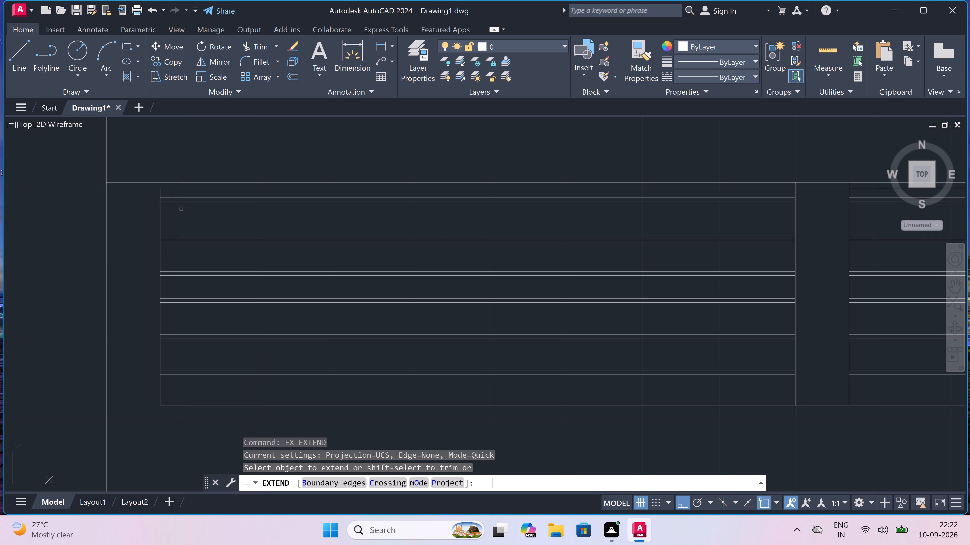
{"action": "left_click", "coordinate": [148, 210]}
{"action": "left_click", "coordinate": [200, 221]}
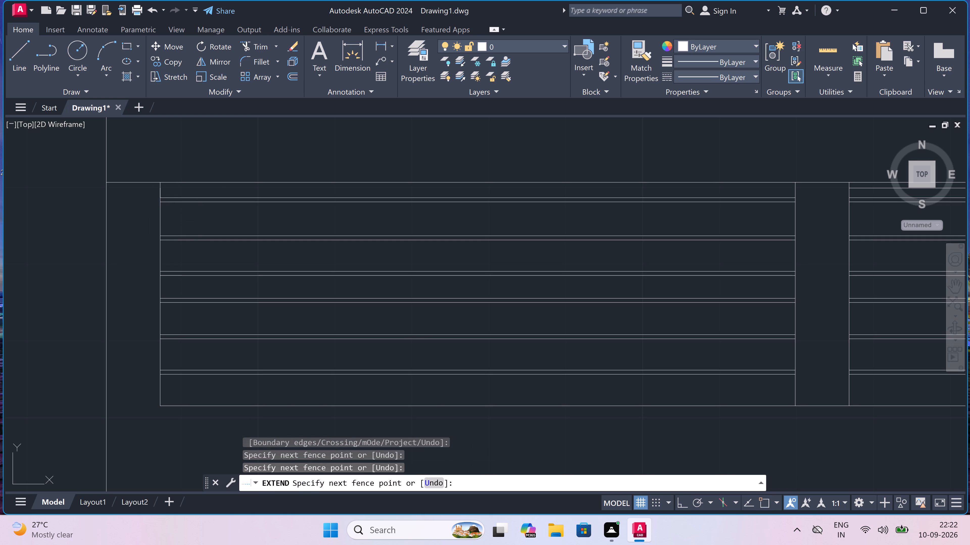
{"action": "scroll", "coordinate": [200, 221], "scroll_direction": "down", "scroll_amount": 5}
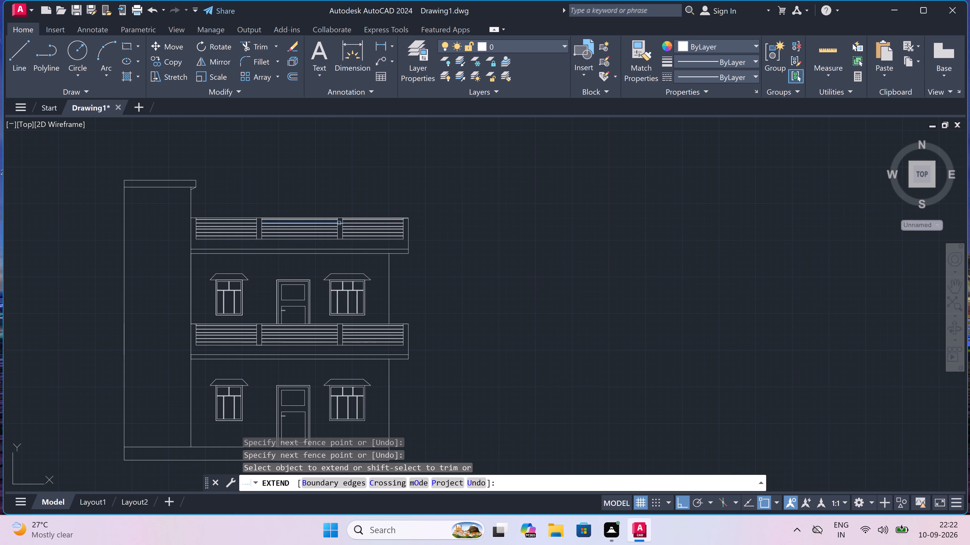
{"action": "key", "text": "Escape"}
Delete the two remaining segments of the roof parapet's lower top line, over the middle bay and the right bay.
{"action": "scroll", "coordinate": [286, 213], "scroll_direction": "up", "scroll_amount": 2}
{"action": "scroll", "coordinate": [299, 234], "scroll_direction": "up", "scroll_amount": 3}
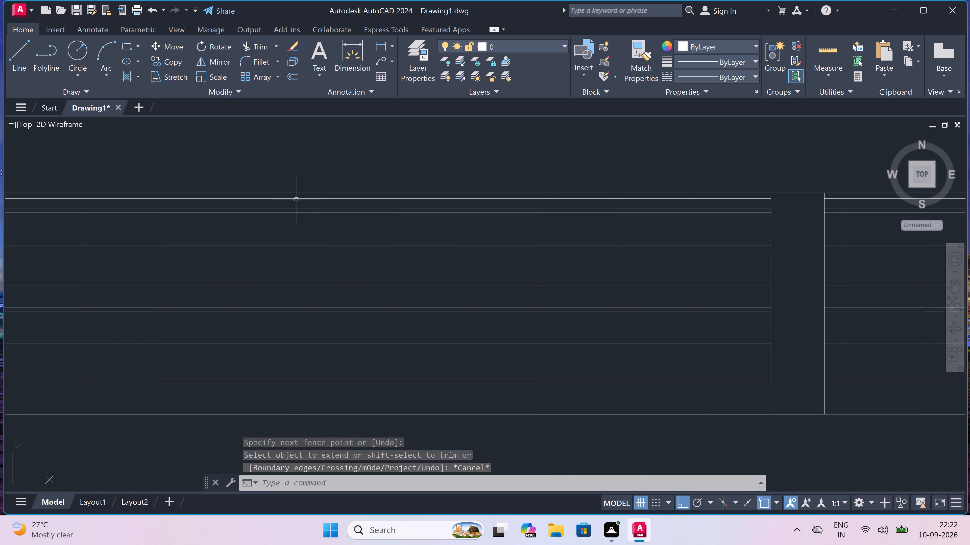
{"action": "left_click", "coordinate": [296, 199]}
{"action": "scroll", "coordinate": [296, 199], "scroll_direction": "down", "scroll_amount": 4}
{"action": "scroll", "coordinate": [391, 202], "scroll_direction": "up", "scroll_amount": 3}
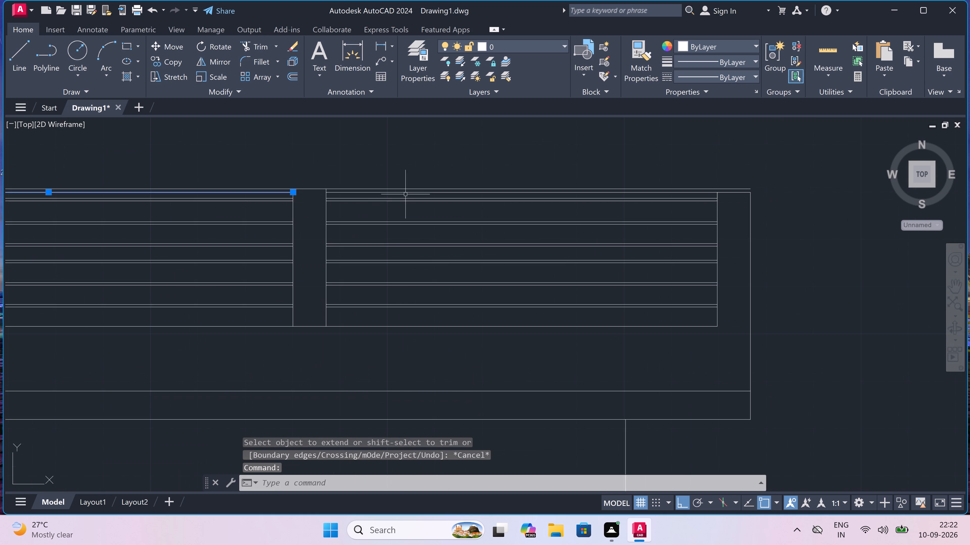
{"action": "scroll", "coordinate": [409, 192], "scroll_direction": "up", "scroll_amount": 3}
{"action": "left_click", "coordinate": [410, 192]}
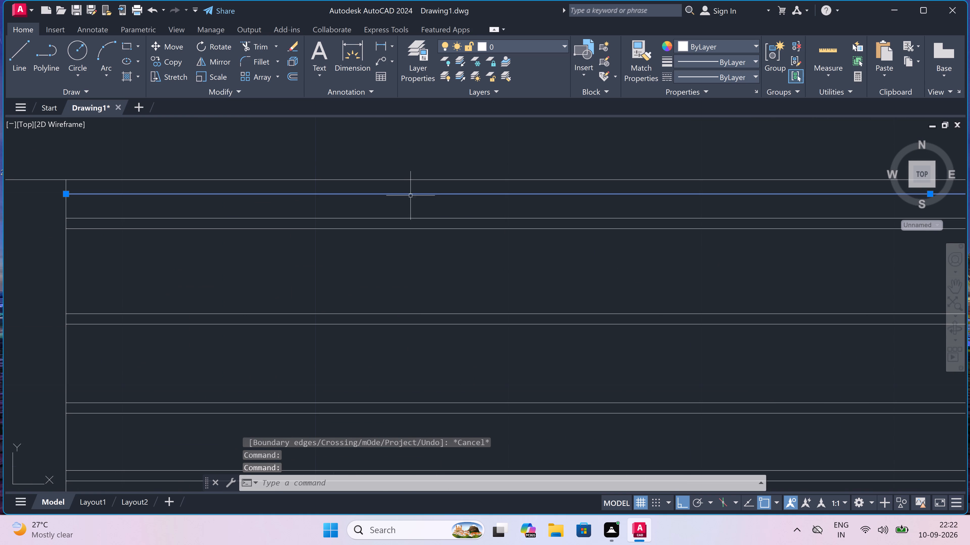
{"action": "key", "text": "Delete"}
Extend both vertical lines of the roof parapet's right end post up to the uppermost horizontal line.
{"action": "scroll", "coordinate": [410, 209], "scroll_direction": "down", "scroll_amount": 5}
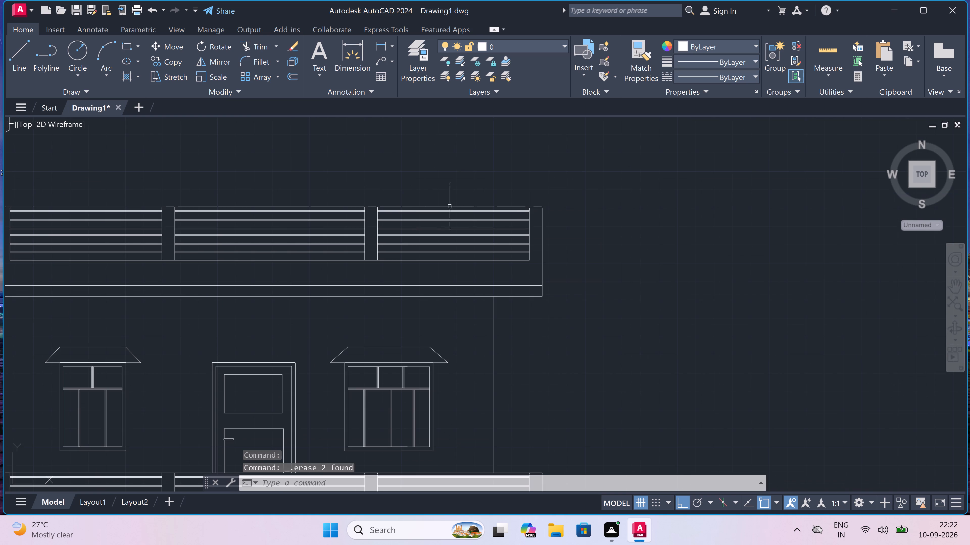
{"action": "scroll", "coordinate": [533, 199], "scroll_direction": "up", "scroll_amount": 4}
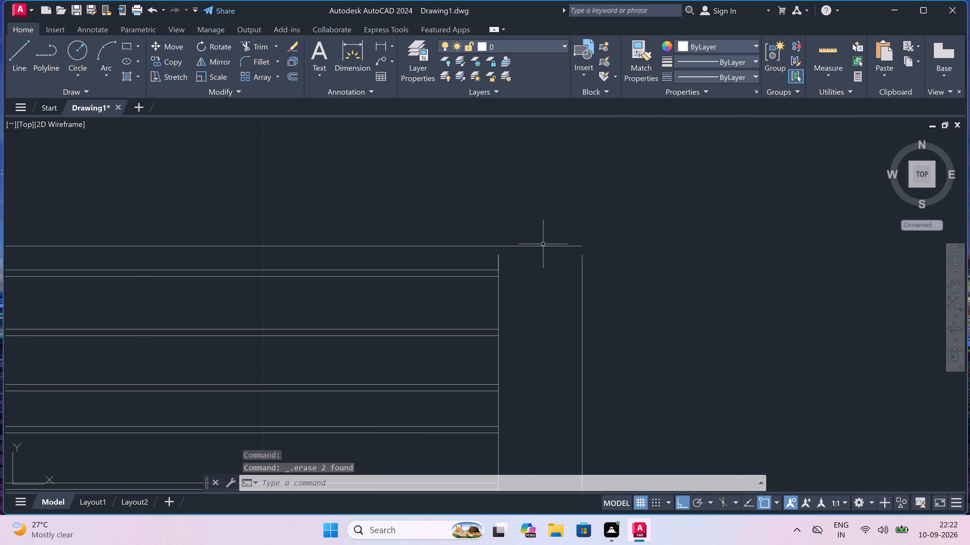
{"action": "key", "text": "e"}
{"action": "key", "text": "x"}
{"action": "key", "text": "space"}
{"action": "left_click", "coordinate": [470, 261]}
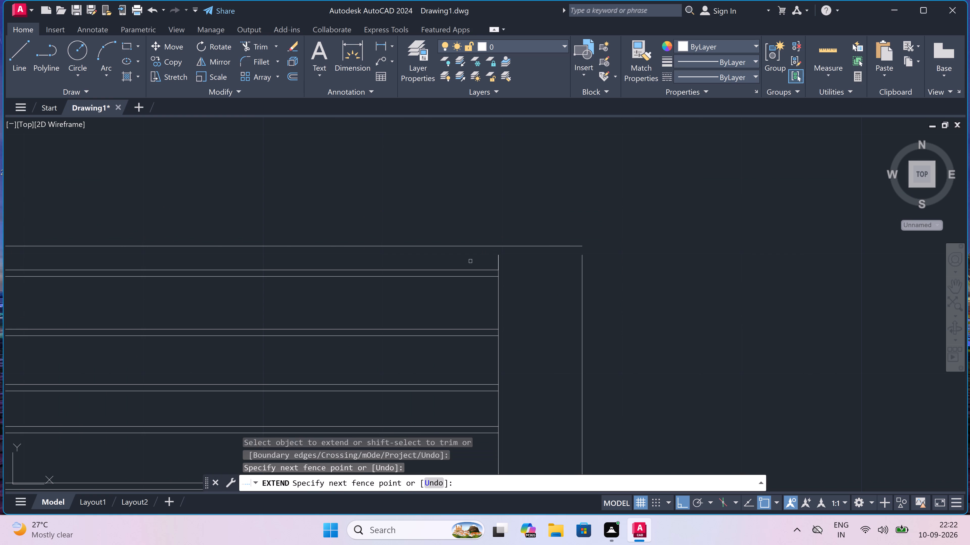
{"action": "left_click", "coordinate": [606, 259]}
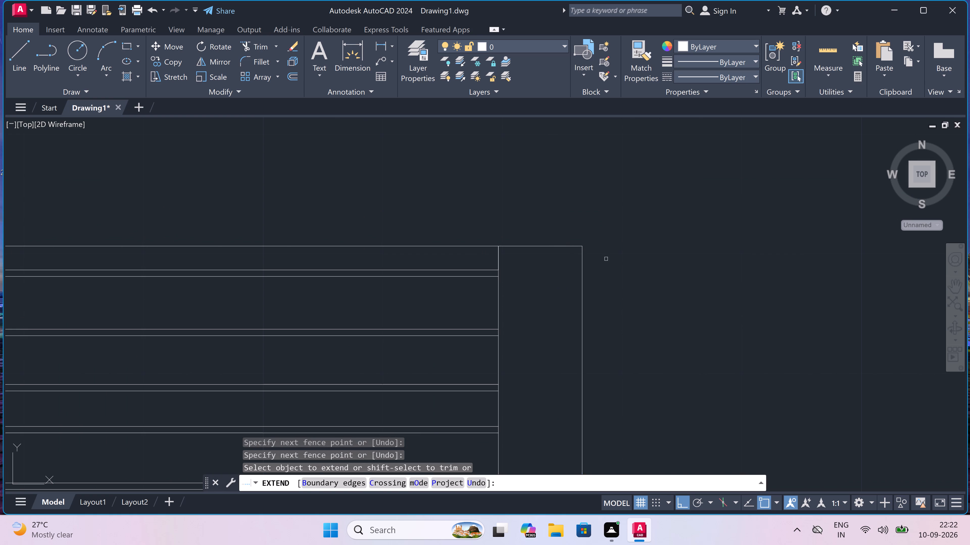
{"action": "key", "text": "Escape"}
Examine the front elevation, checking the roof parapet, first-floor balcony railing and stair tower against the floor plan below.
{"action": "scroll", "coordinate": [605, 250], "scroll_direction": "down", "scroll_amount": 4}
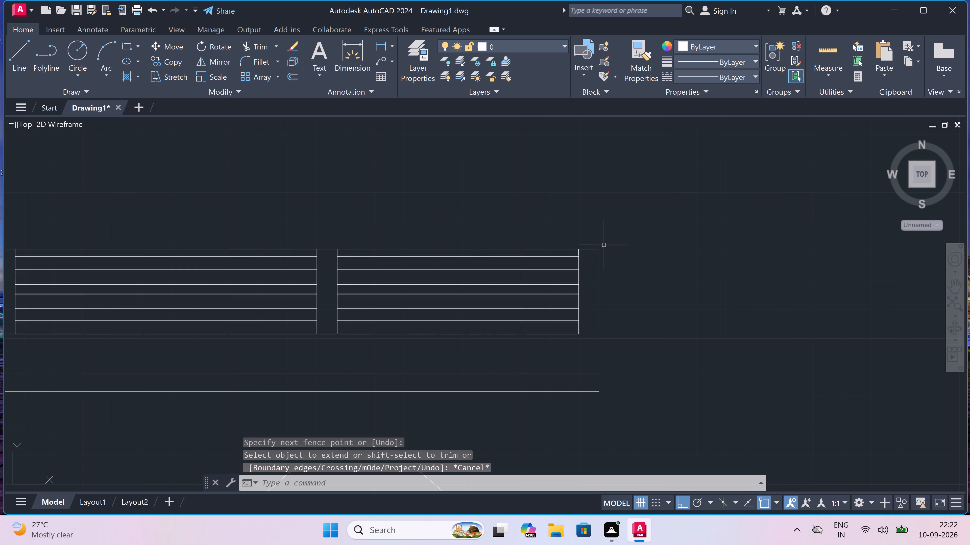
{"action": "scroll", "coordinate": [604, 245], "scroll_direction": "down", "scroll_amount": 3}
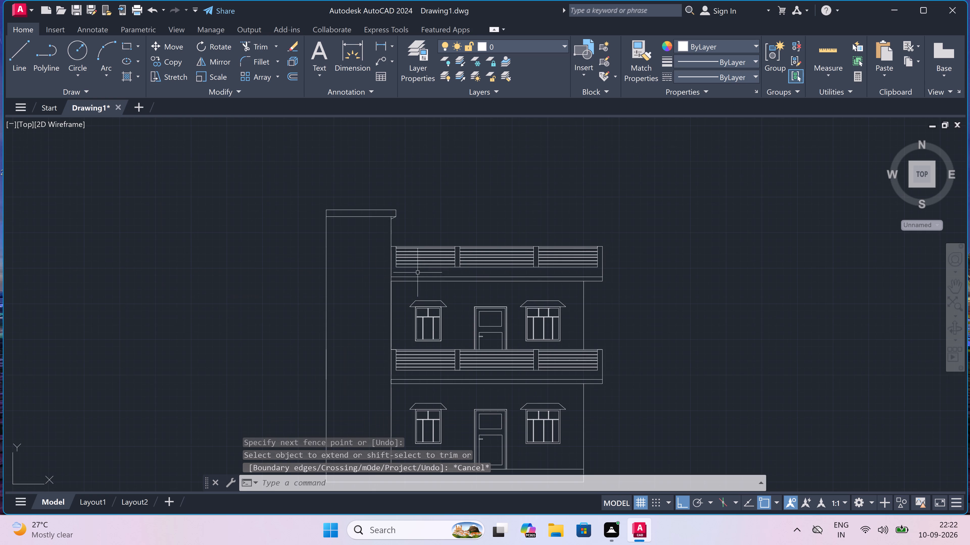
{"action": "scroll", "coordinate": [407, 274], "scroll_direction": "up", "scroll_amount": 2}
{"action": "scroll", "coordinate": [404, 271], "scroll_direction": "down", "scroll_amount": 4}
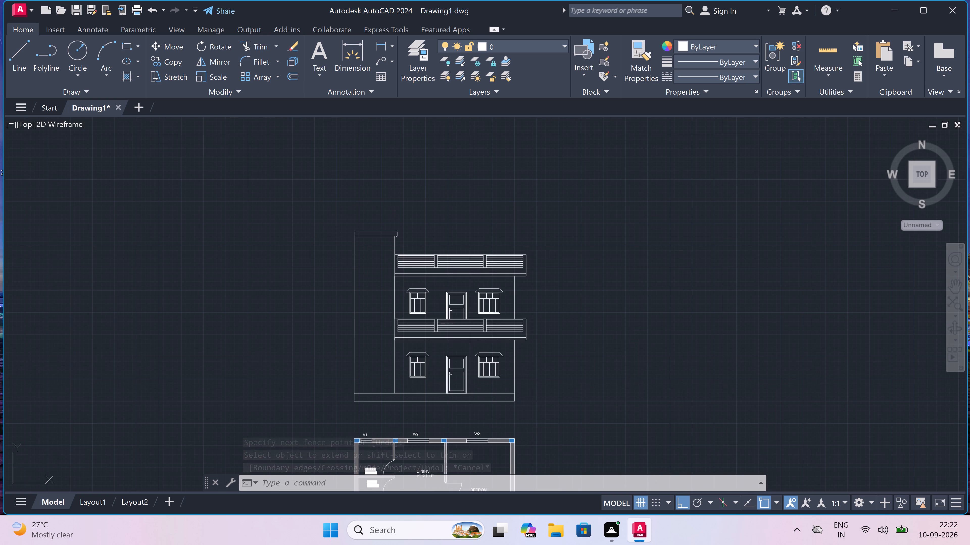
{"action": "scroll", "coordinate": [413, 337], "scroll_direction": "up", "scroll_amount": 3}
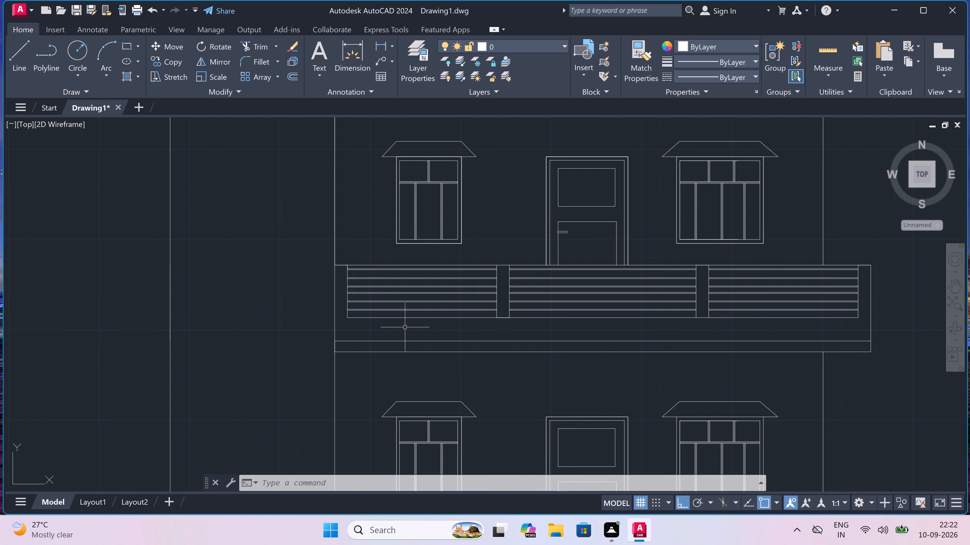
{"action": "scroll", "coordinate": [405, 326], "scroll_direction": "down", "scroll_amount": 2}
{"action": "scroll", "coordinate": [403, 324], "scroll_direction": "up", "scroll_amount": 1}
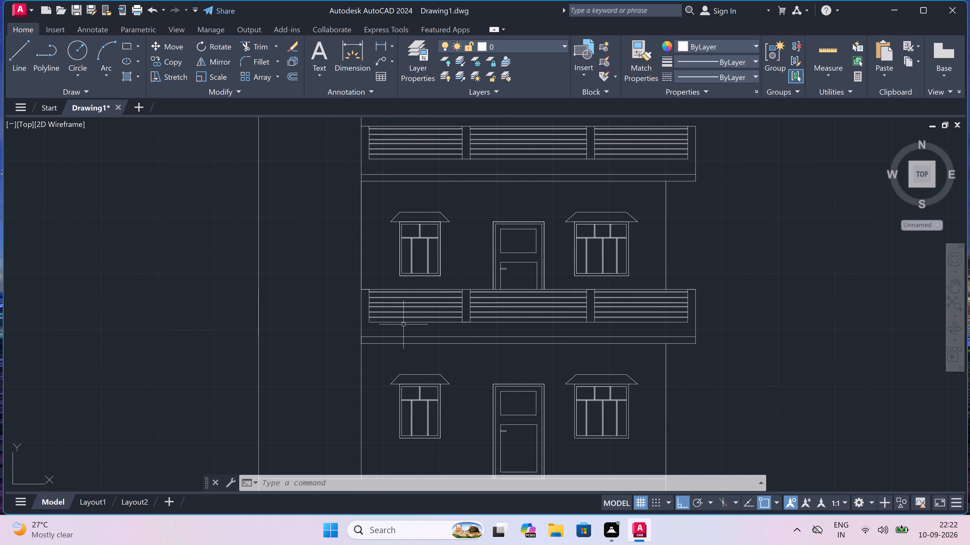
{"action": "scroll", "coordinate": [403, 324], "scroll_direction": "down", "scroll_amount": 1}
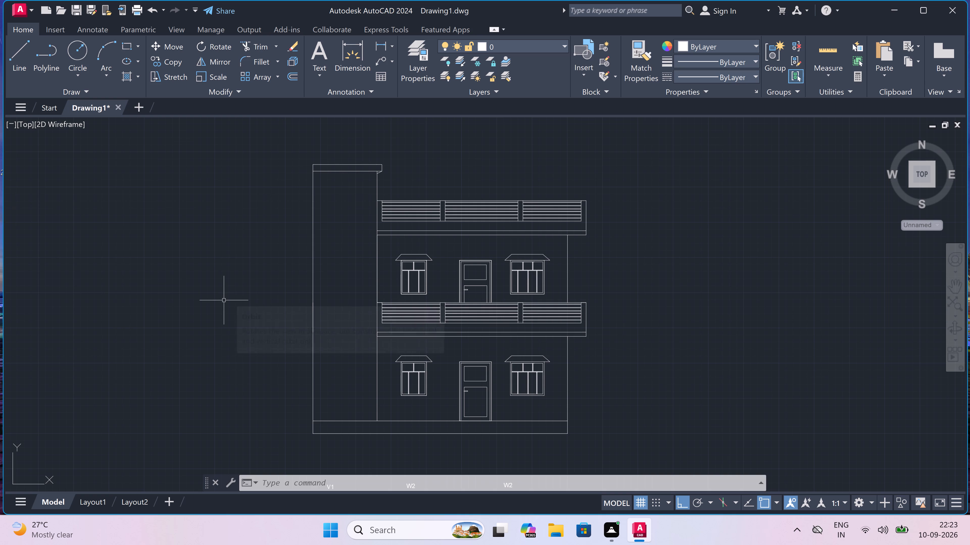
{"action": "scroll", "coordinate": [225, 299], "scroll_direction": "down", "scroll_amount": 2}
{"action": "scroll", "coordinate": [225, 299], "scroll_direction": "up", "scroll_amount": 1}
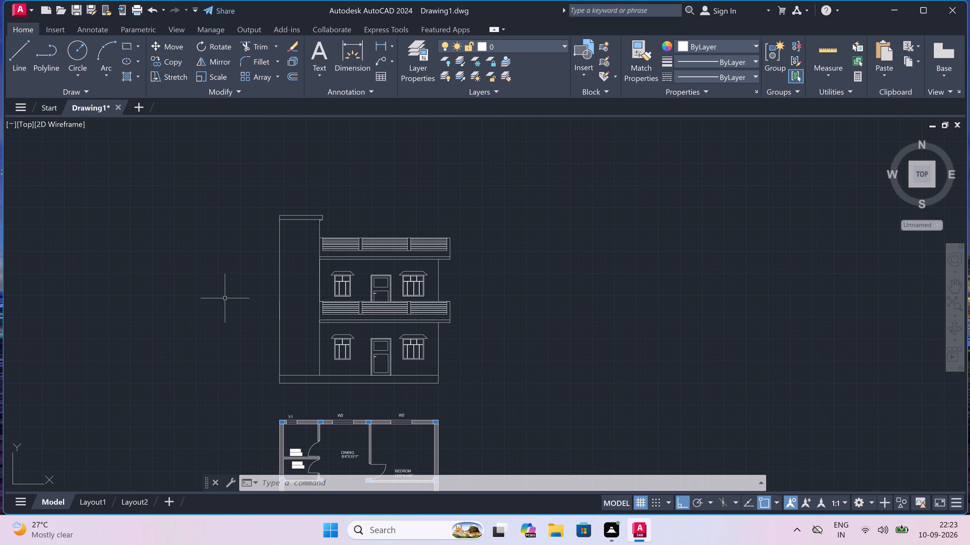
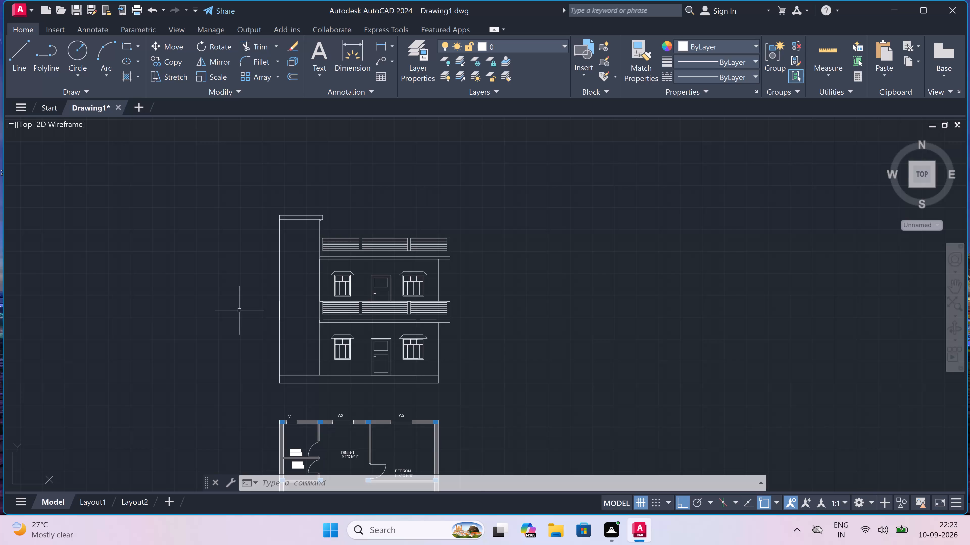
Draw a sloping line from the roof slab's outer lower right corner down to the upper-storey right wall line.
{"action": "scroll", "coordinate": [239, 310], "scroll_direction": "up", "scroll_amount": 1}
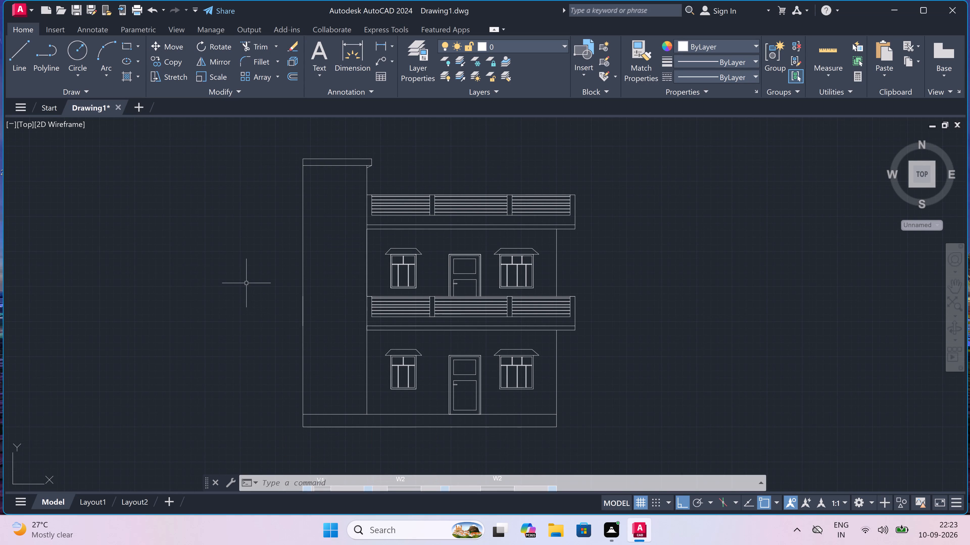
{"action": "key", "text": "Escape"}
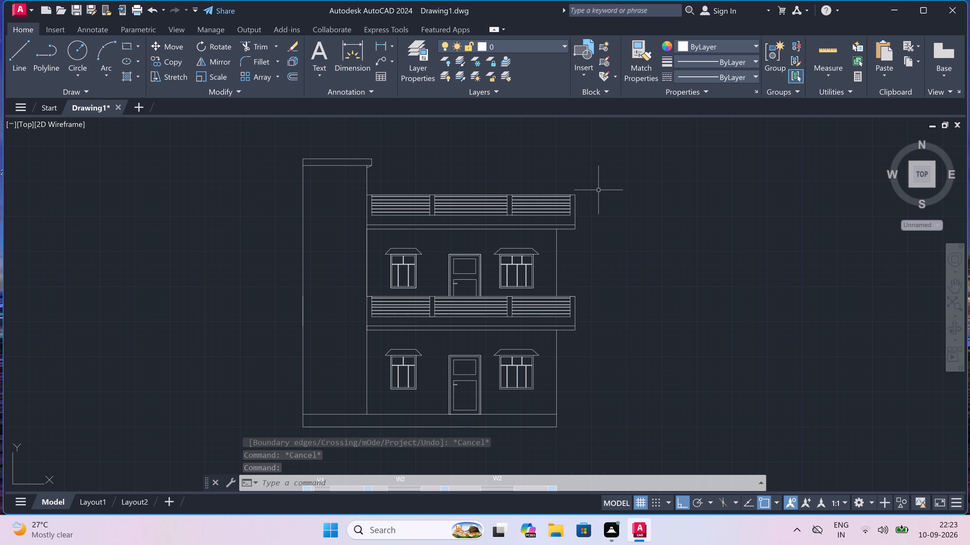
{"action": "scroll", "coordinate": [567, 219], "scroll_direction": "up", "scroll_amount": 3}
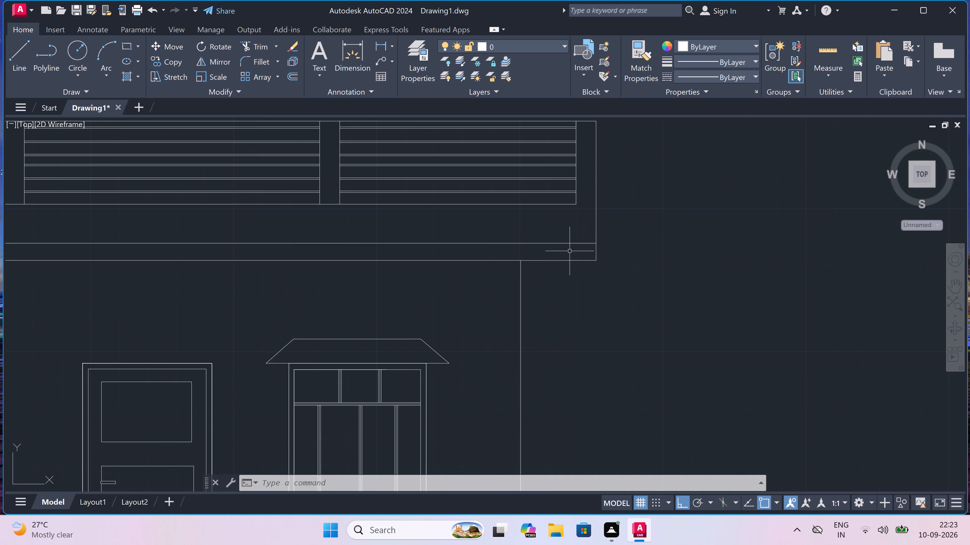
{"action": "type", "text": "L"}
{"action": "key", "text": "space"}
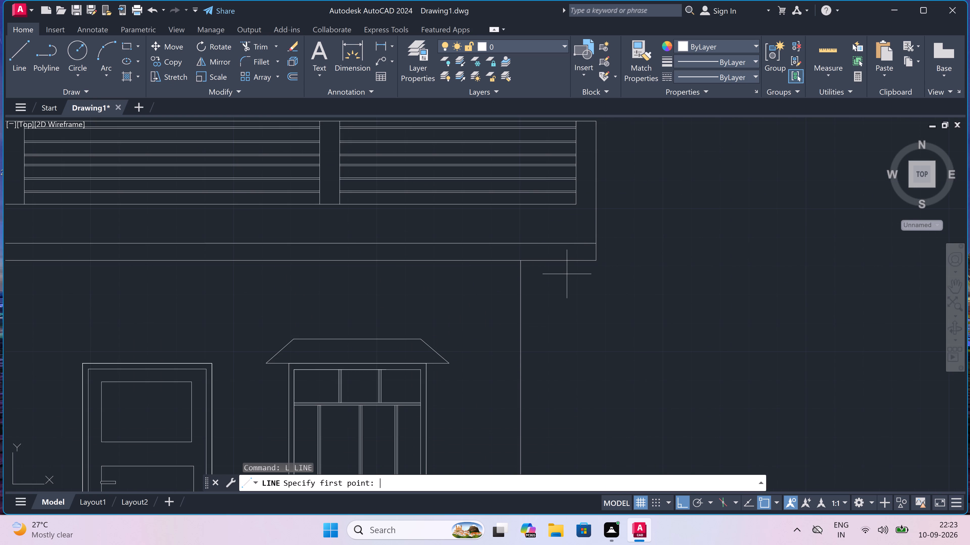
{"action": "left_click", "coordinate": [598, 258]}
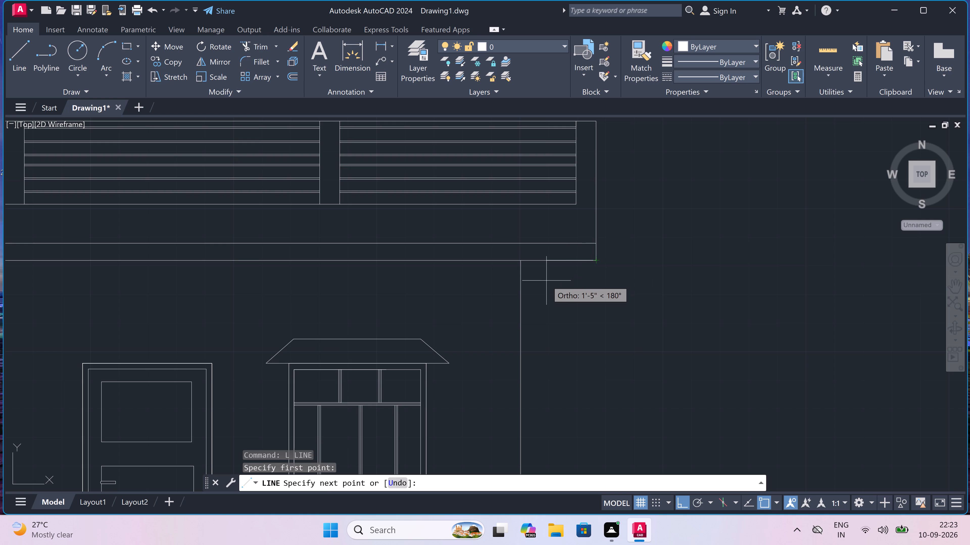
{"action": "key", "text": "F8"}
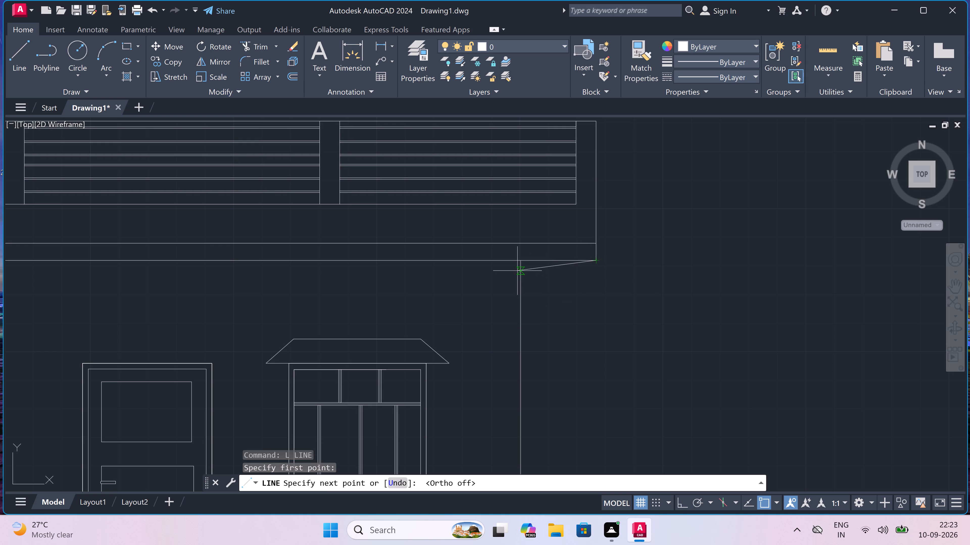
{"action": "left_click", "coordinate": [520, 275]}
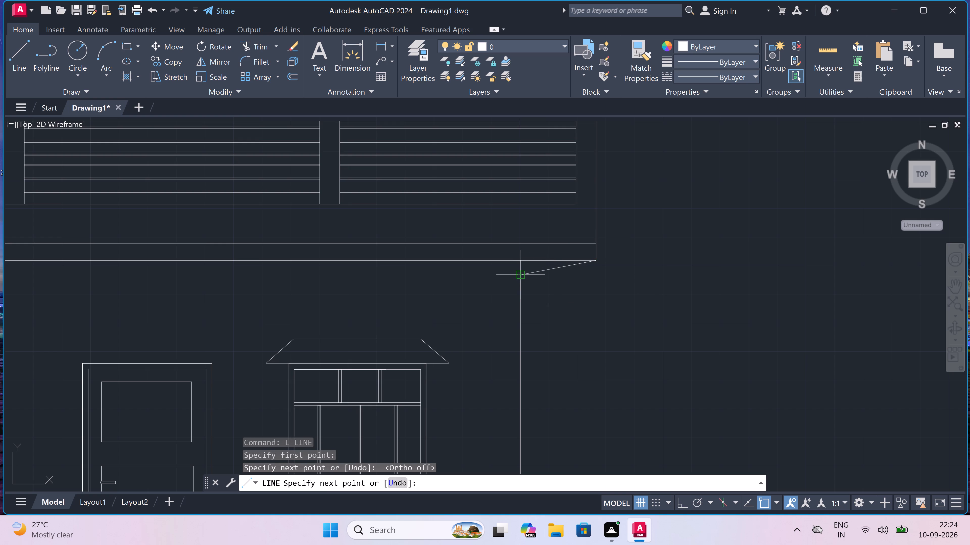
{"action": "key", "text": "Escape"}
Draw a matching sloping line from the first-floor balcony slab's lower right corner to the ground-floor right wall line.
{"action": "scroll", "coordinate": [516, 248], "scroll_direction": "down", "scroll_amount": 4}
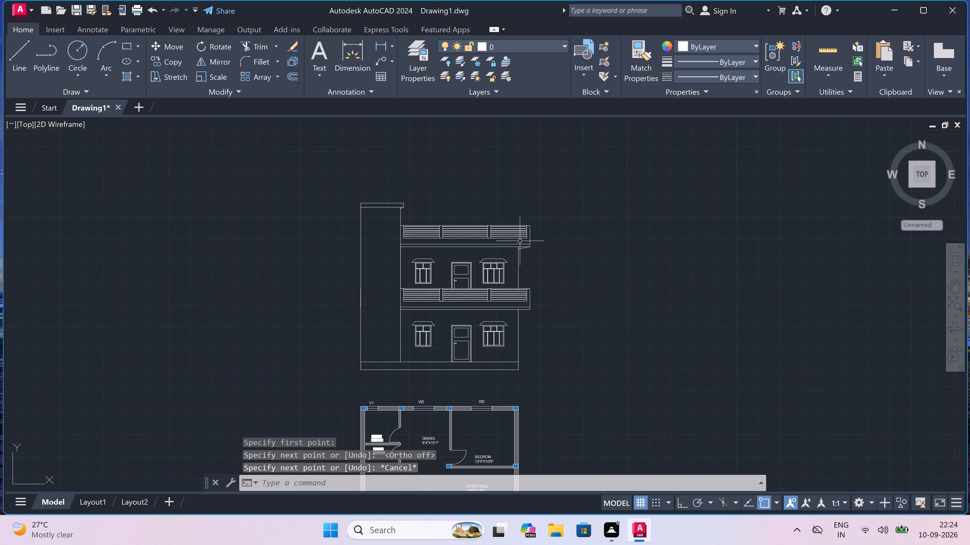
{"action": "scroll", "coordinate": [526, 251], "scroll_direction": "up", "scroll_amount": 1}
{"action": "scroll", "coordinate": [526, 250], "scroll_direction": "down", "scroll_amount": 2}
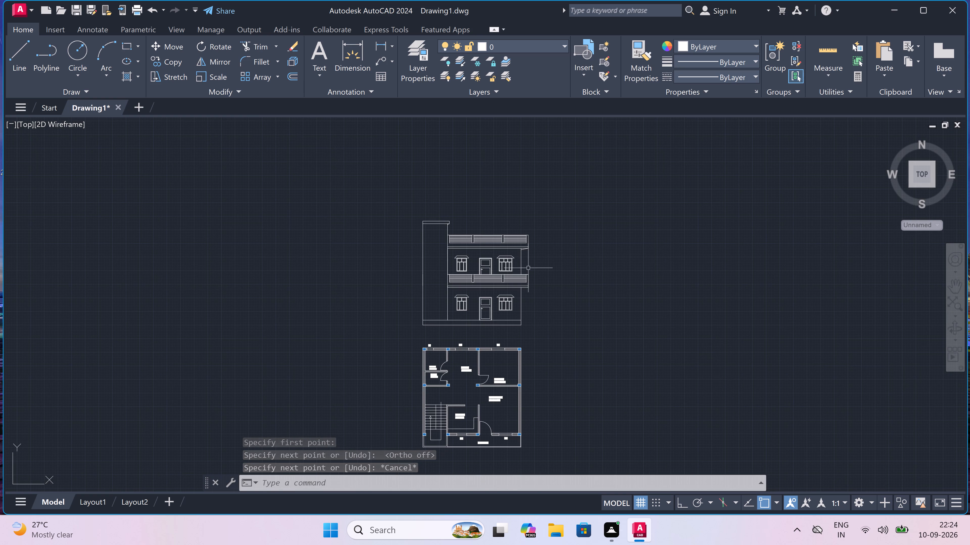
{"action": "scroll", "coordinate": [531, 286], "scroll_direction": "up", "scroll_amount": 3}
{"action": "scroll", "coordinate": [512, 302], "scroll_direction": "up", "scroll_amount": 2}
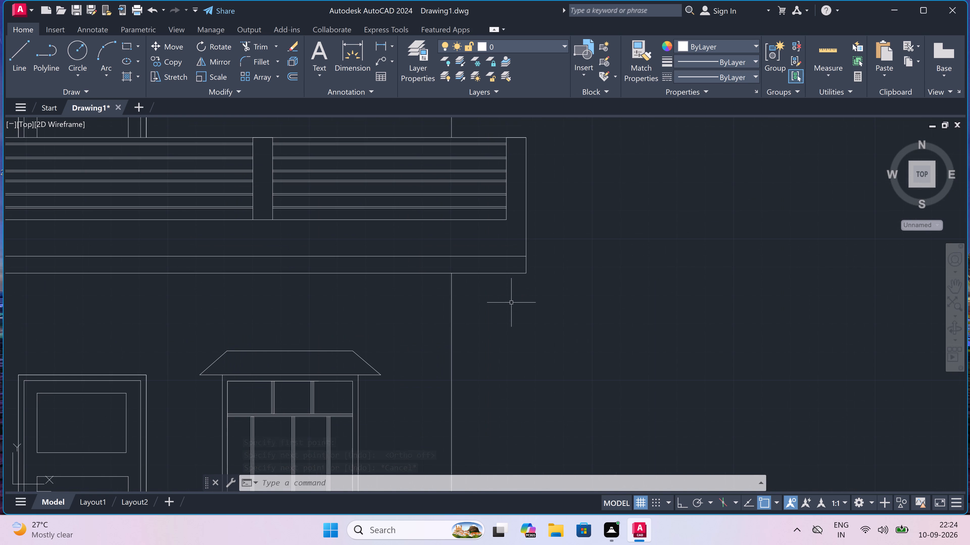
{"action": "type", "text": "L"}
{"action": "key", "text": "space"}
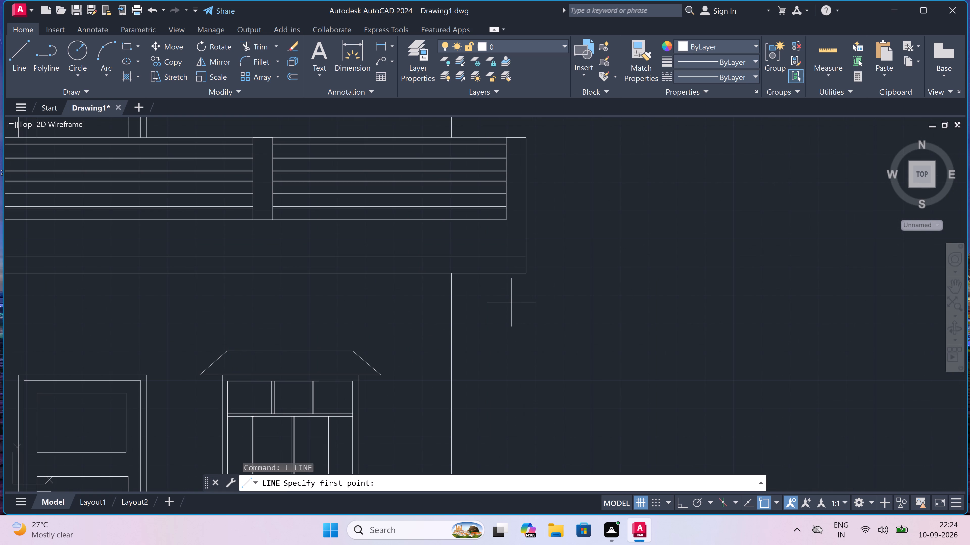
{"action": "left_click", "coordinate": [524, 272]}
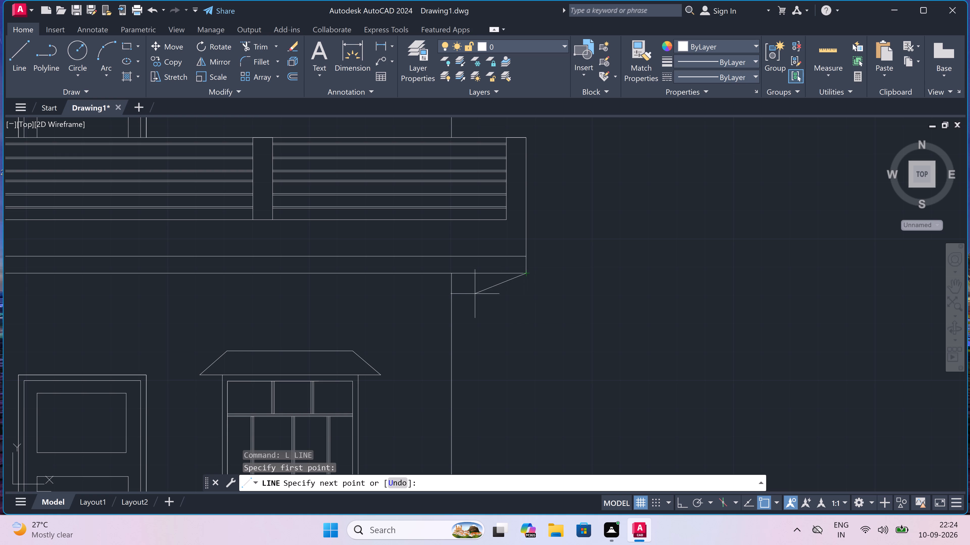
{"action": "left_click", "coordinate": [451, 293]}
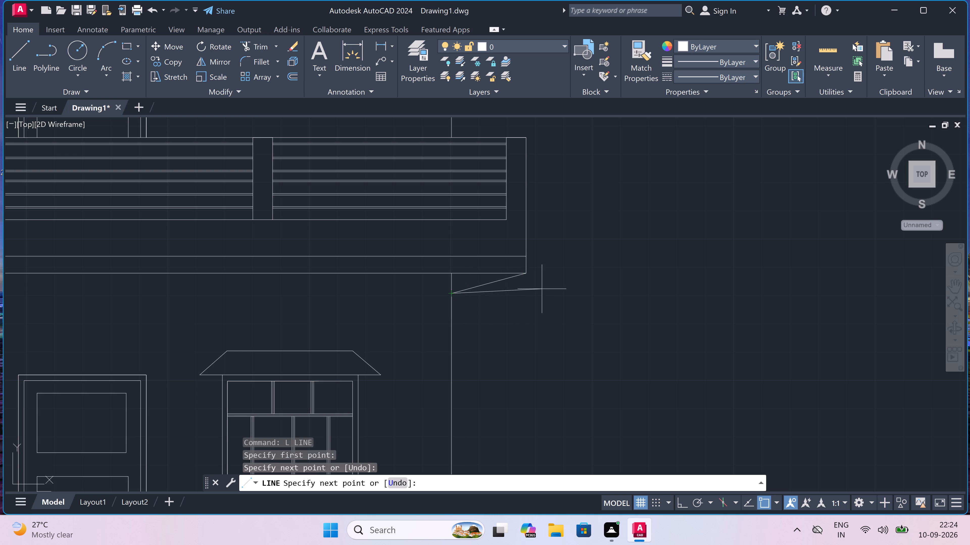
{"action": "key", "text": "Escape"}
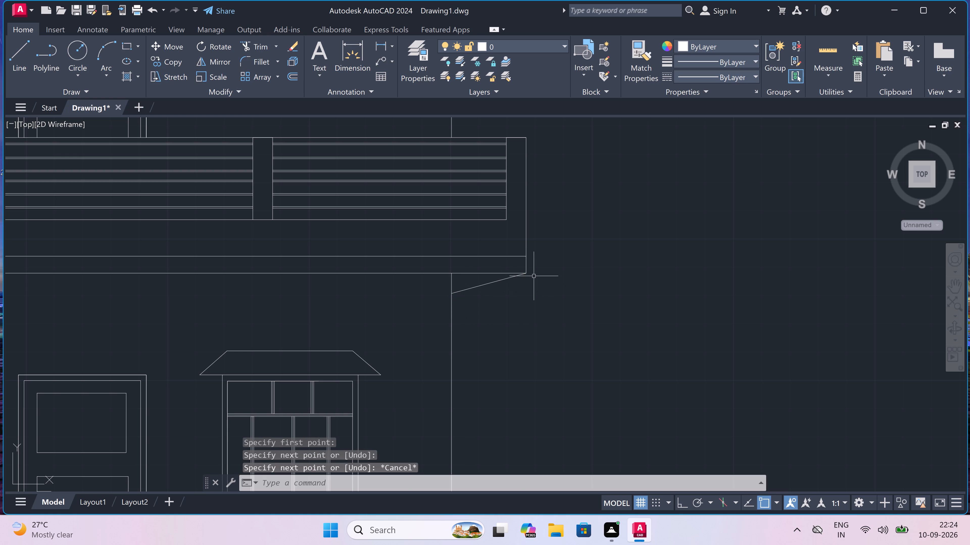
Add the multiline text SECTION below the elevation's plinth, between the elevation and the floor plan.
{"action": "scroll", "coordinate": [534, 274], "scroll_direction": "down", "scroll_amount": 5}
{"action": "scroll", "coordinate": [534, 307], "scroll_direction": "up", "scroll_amount": 1}
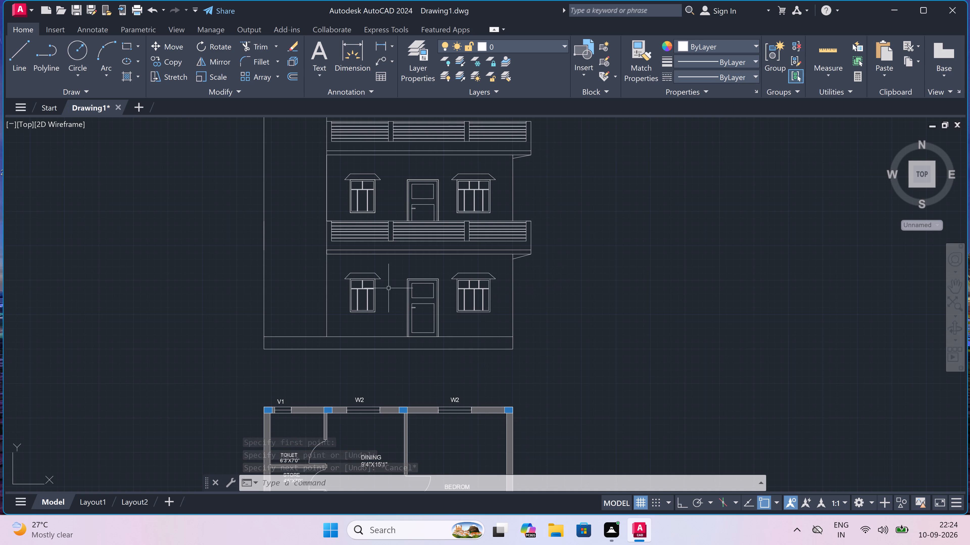
{"action": "scroll", "coordinate": [365, 372], "scroll_direction": "up", "scroll_amount": 2}
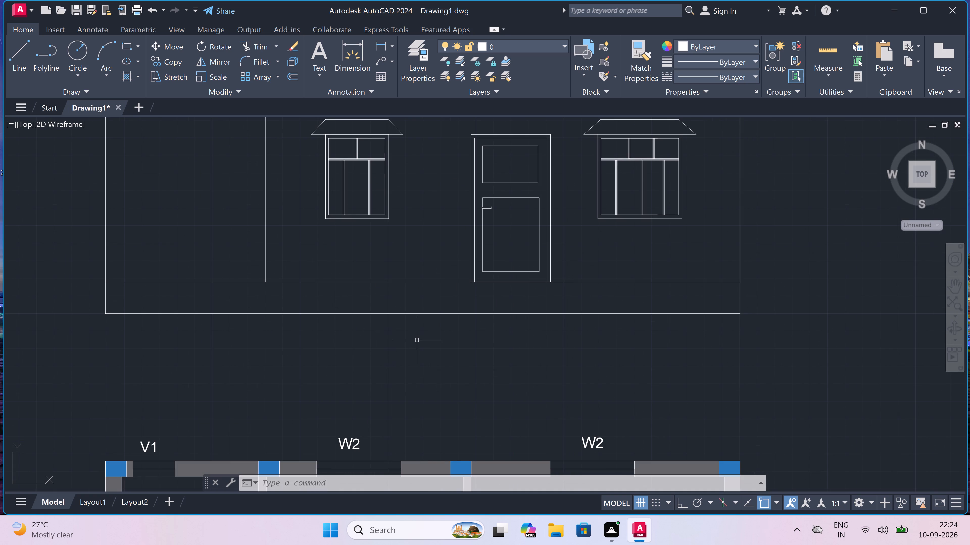
{"action": "type", "text": "MT"}
{"action": "key", "text": "space"}
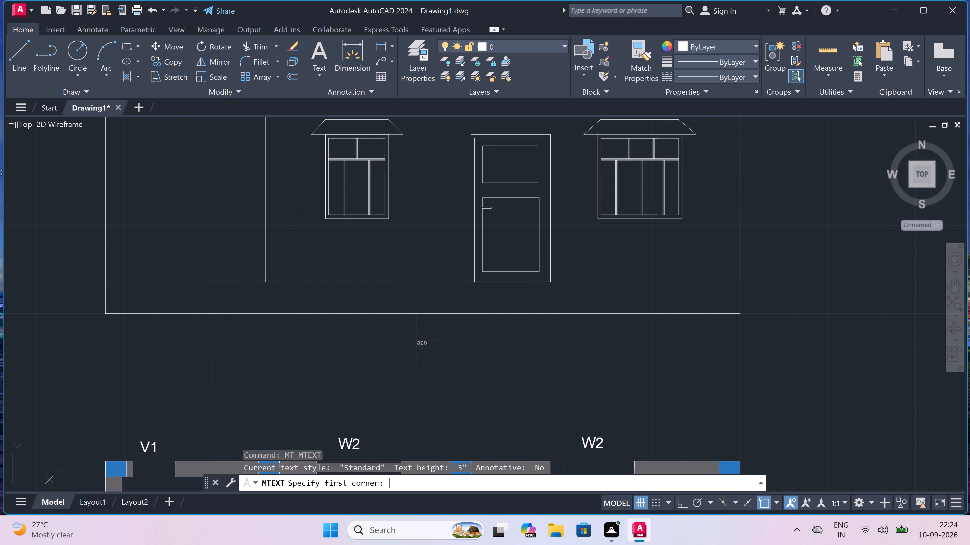
{"action": "left_click", "coordinate": [309, 338]}
{"action": "left_click", "coordinate": [759, 359]}
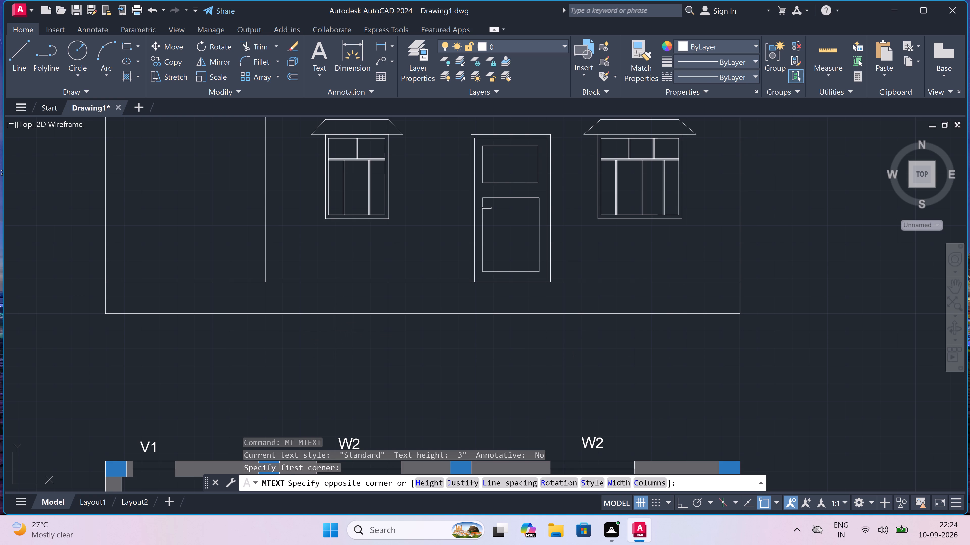
{"action": "type", "text": "SECTION"}
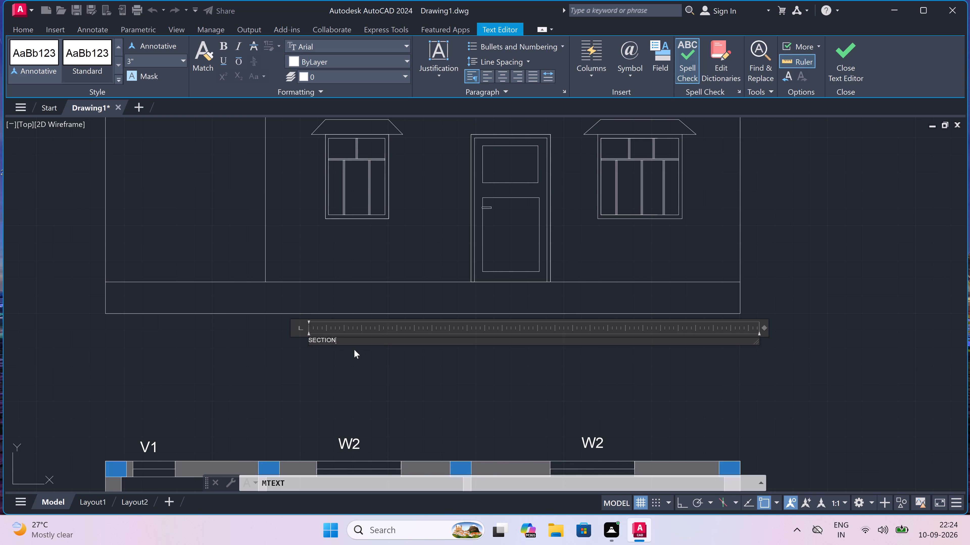
{"action": "left_click", "coordinate": [342, 349]}
Set the SECTION label's text height to 11".
{"action": "left_click", "coordinate": [327, 337]}
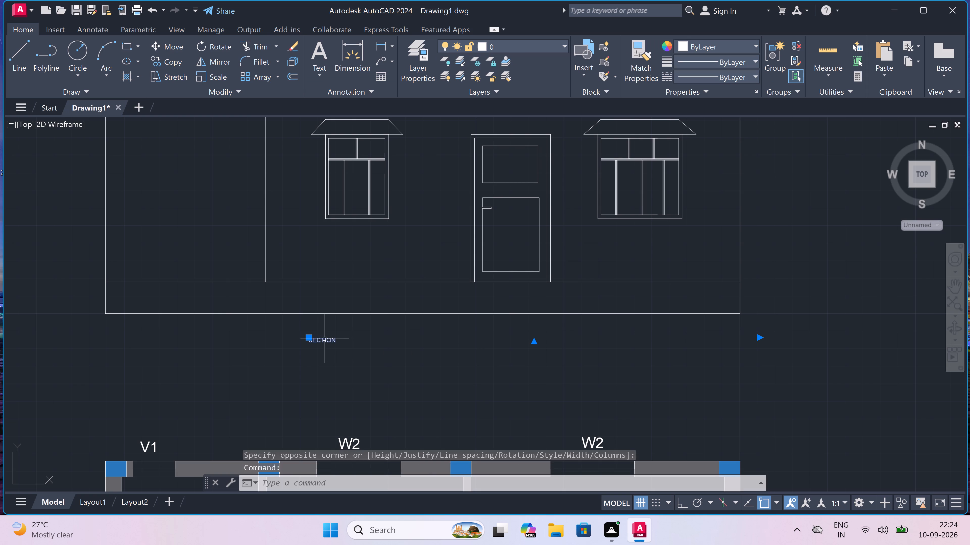
{"action": "right_click", "coordinate": [46, 208]}
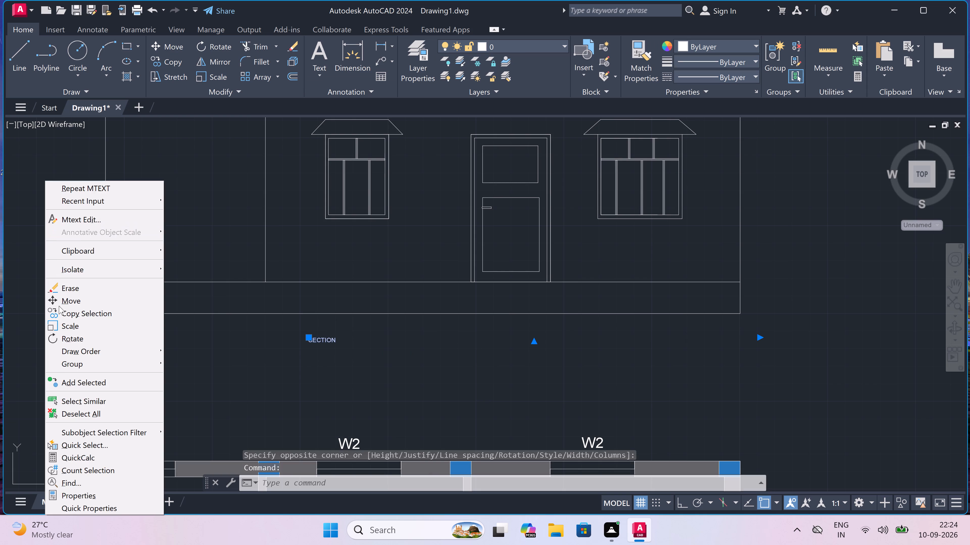
{"action": "left_click", "coordinate": [66, 495]}
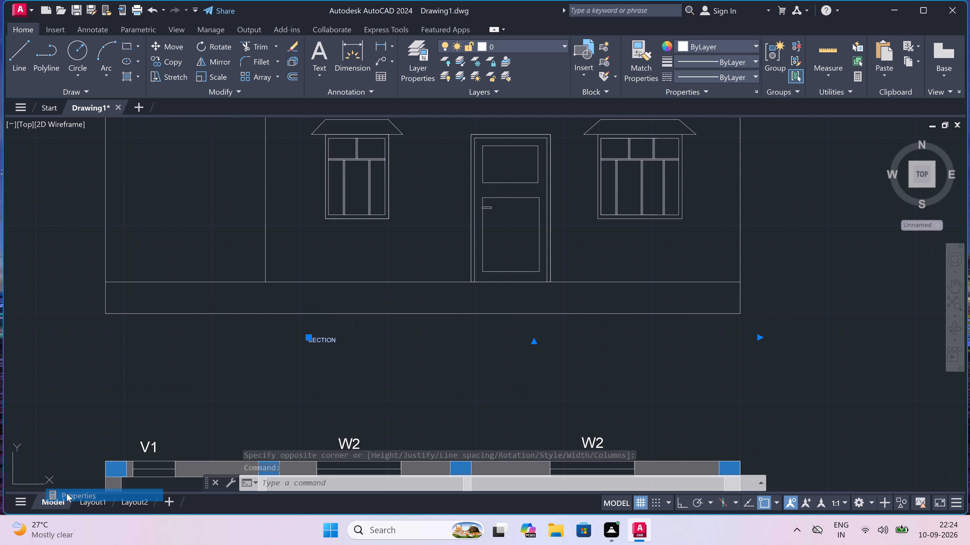
{"action": "left_click", "coordinate": [105, 288]}
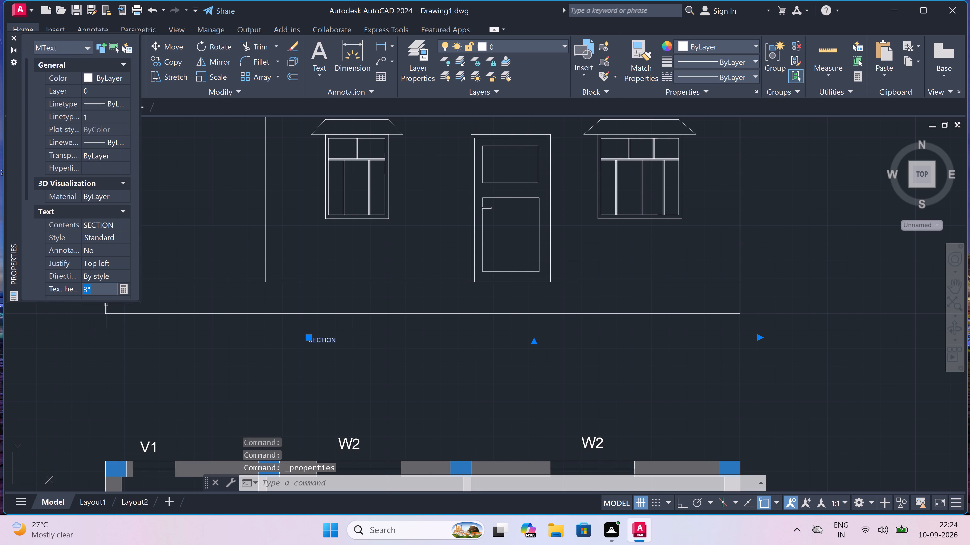
{"action": "key", "text": "BackSpace"}
{"action": "type", "text": "11"}
{"action": "key", "text": "shift+quotedbl"}
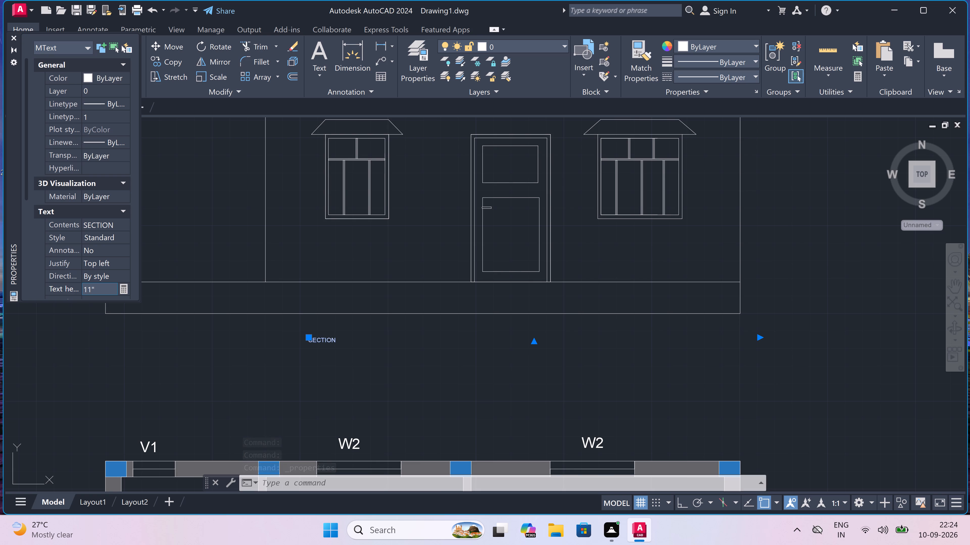
{"action": "left_click_drag", "start_coordinate": [84, 331], "coordinate": [81, 332]}
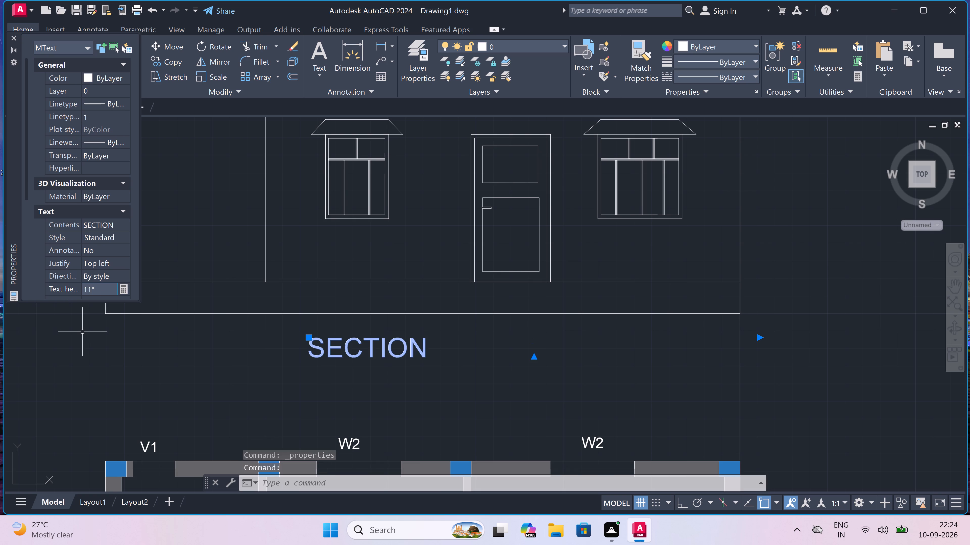
{"action": "key", "text": "Escape"}
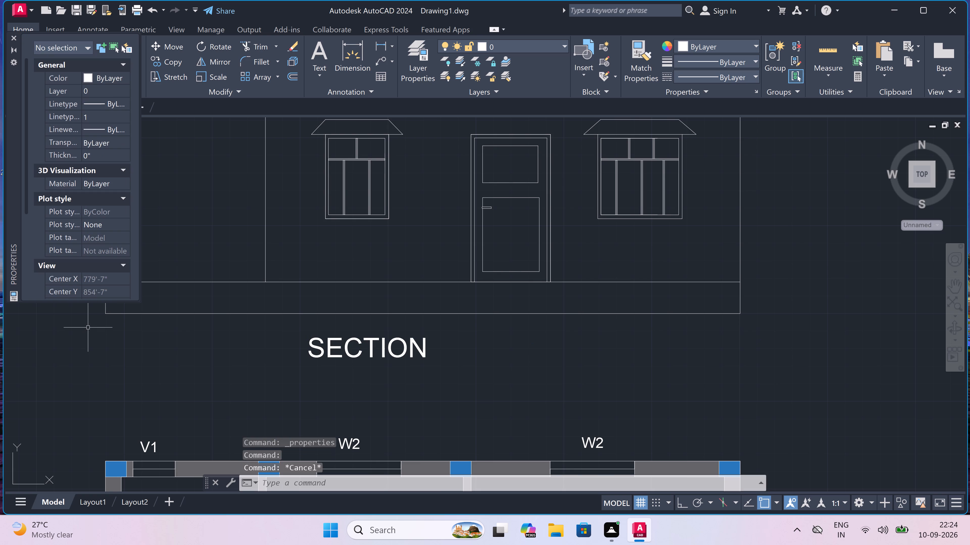
Underline the SECTION label with a horizontal line about 5'-7" long, extending slightly past the text at both ends.
{"action": "type", "text": "L"}
{"action": "key", "text": "space"}
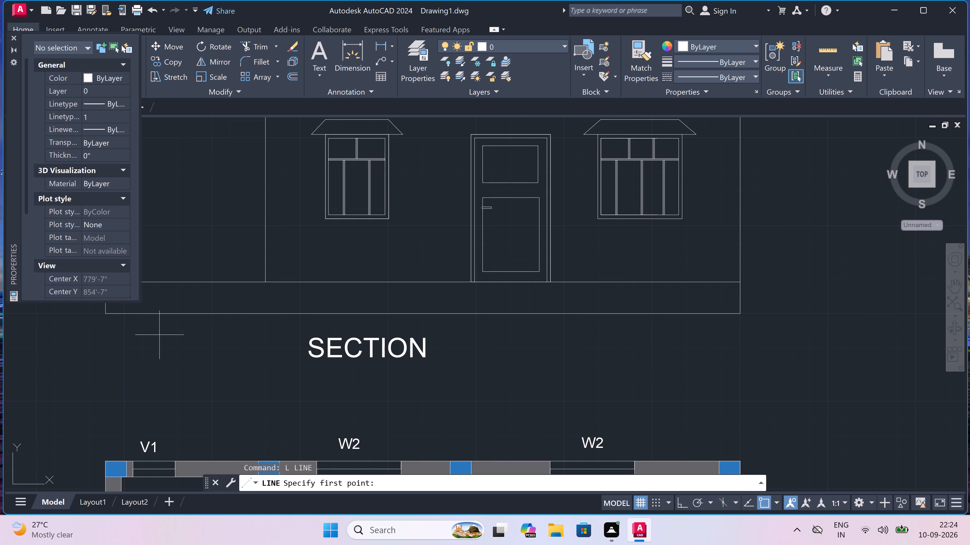
{"action": "scroll", "coordinate": [321, 362], "scroll_direction": "up", "scroll_amount": 3}
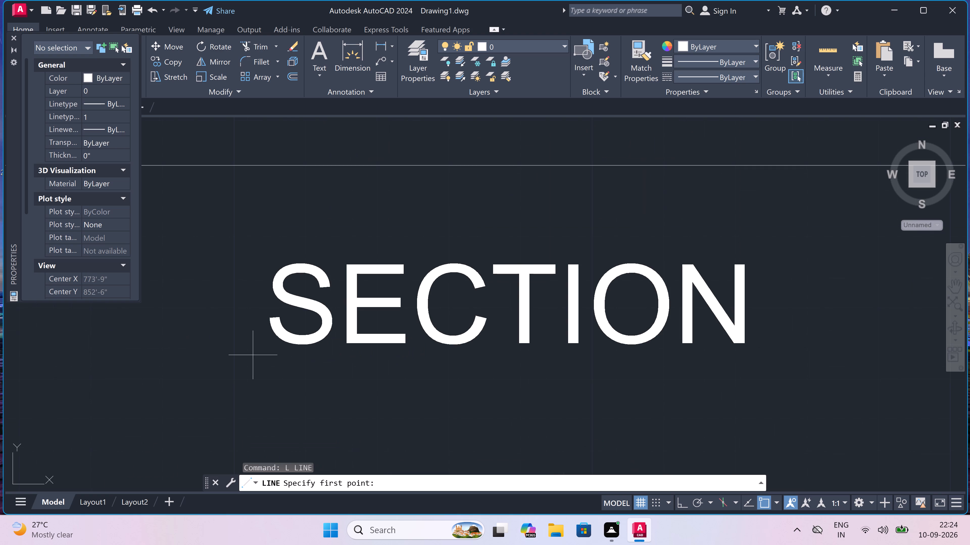
{"action": "scroll", "coordinate": [252, 355], "scroll_direction": "up", "scroll_amount": 2}
{"action": "scroll", "coordinate": [289, 359], "scroll_direction": "up", "scroll_amount": 2}
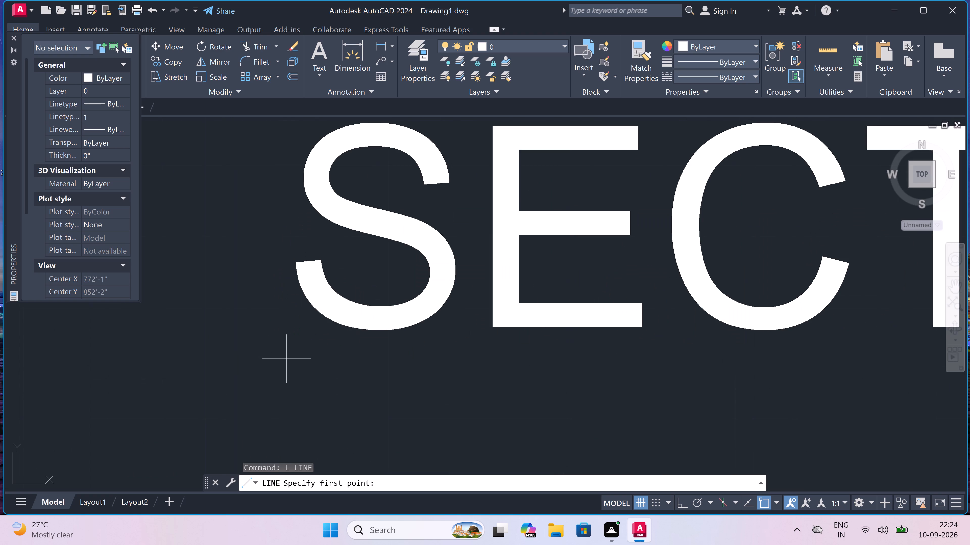
{"action": "scroll", "coordinate": [289, 359], "scroll_direction": "up", "scroll_amount": 2}
{"action": "left_click_drag", "start_coordinate": [289, 358], "coordinate": [294, 361]}
{"action": "scroll", "coordinate": [520, 369], "scroll_direction": "down", "scroll_amount": 3}
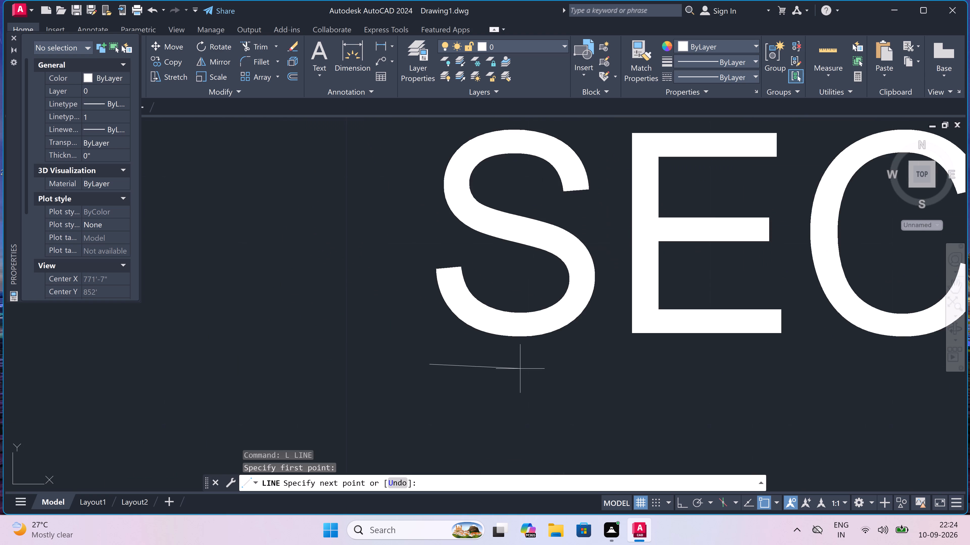
{"action": "key", "text": "F8"}
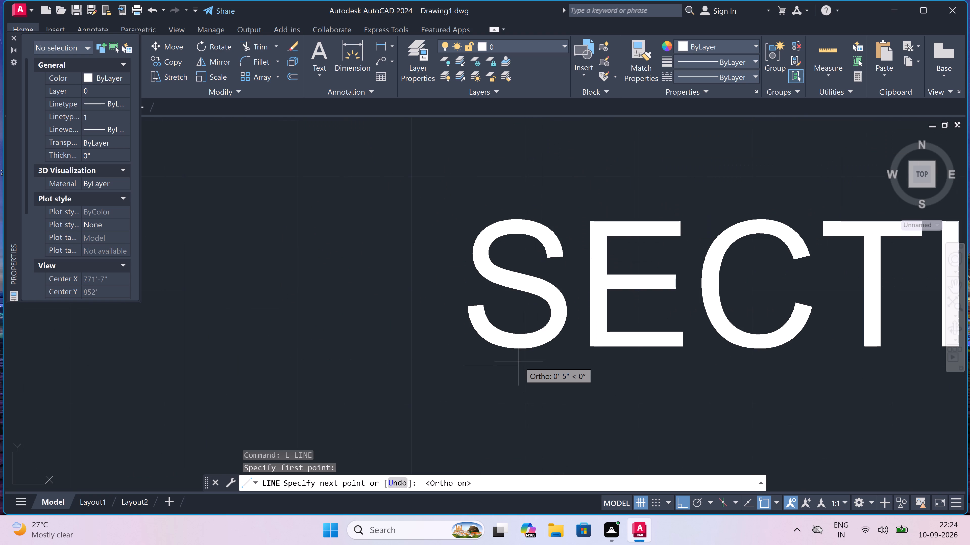
{"action": "scroll", "coordinate": [518, 361], "scroll_direction": "down", "scroll_amount": 4}
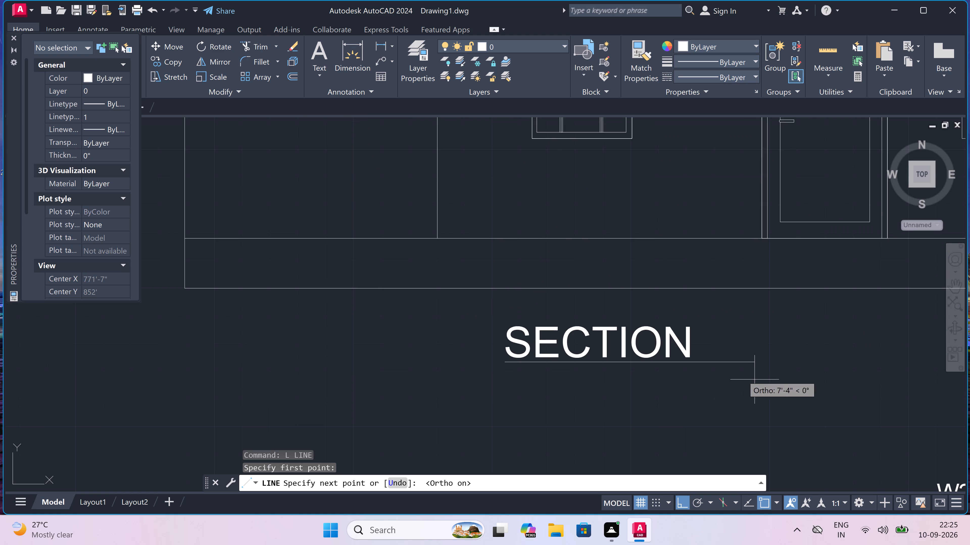
{"action": "scroll", "coordinate": [708, 364], "scroll_direction": "up", "scroll_amount": 3}
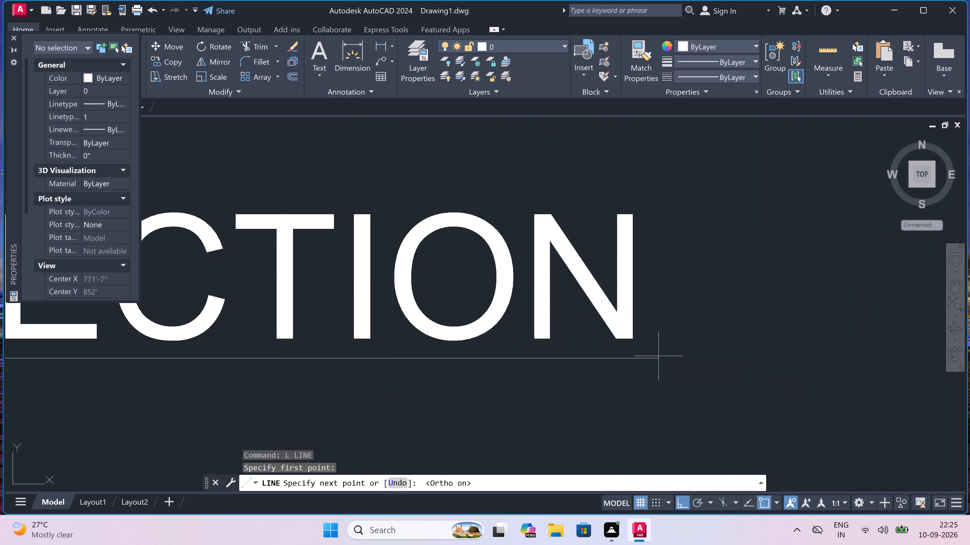
{"action": "scroll", "coordinate": [643, 357], "scroll_direction": "up", "scroll_amount": 6}
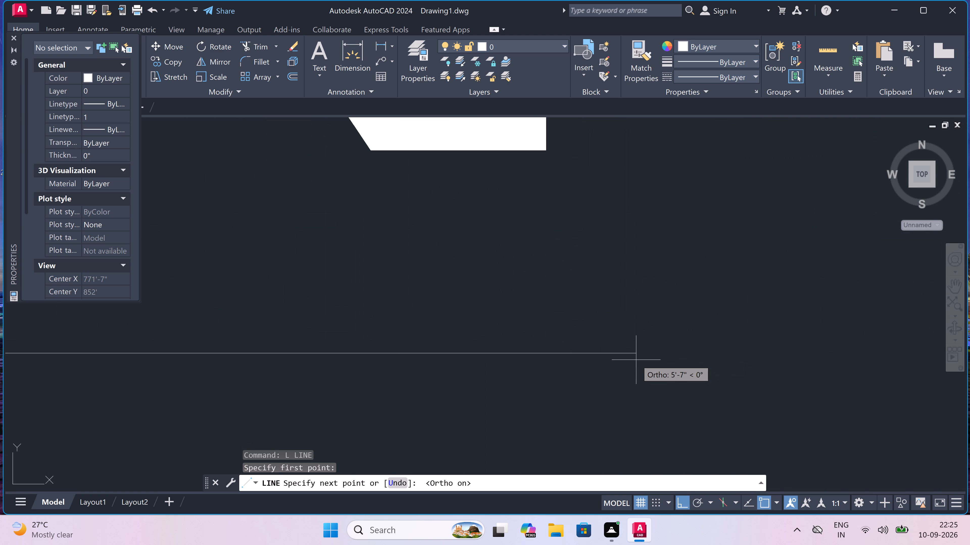
{"action": "left_click", "coordinate": [634, 354]}
{"action": "key", "text": "Escape"}
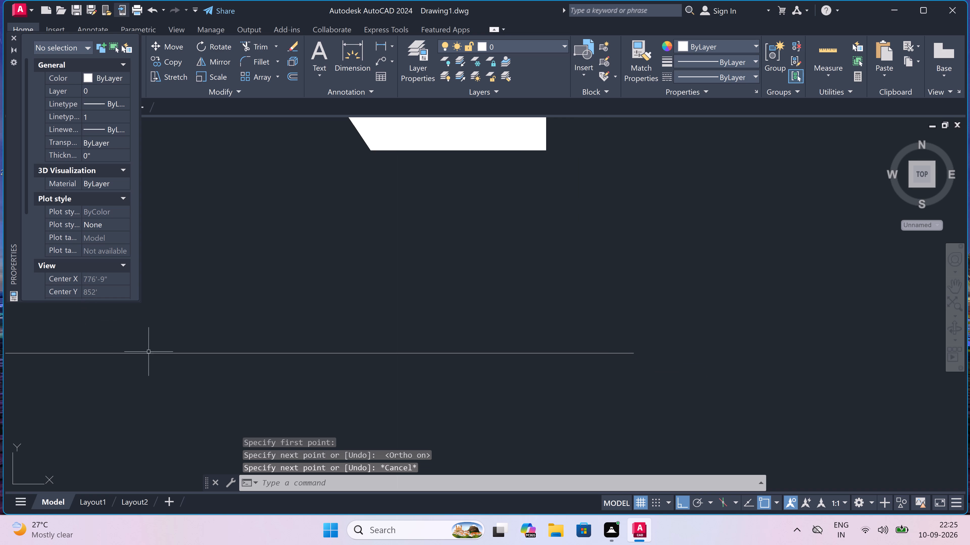
Delete the horizontal line along the underside of the cap slab on top of the elevation's tall tower.
{"action": "scroll", "coordinate": [315, 210], "scroll_direction": "down", "scroll_amount": 4}
{"action": "scroll", "coordinate": [328, 228], "scroll_direction": "down", "scroll_amount": 6}
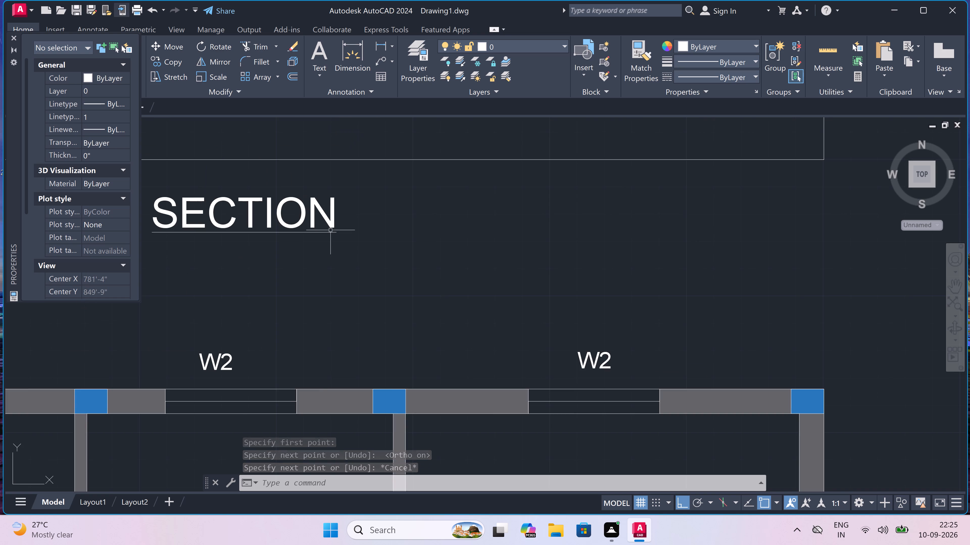
{"action": "scroll", "coordinate": [330, 231], "scroll_direction": "down", "scroll_amount": 4}
{"action": "scroll", "coordinate": [308, 229], "scroll_direction": "down", "scroll_amount": 3}
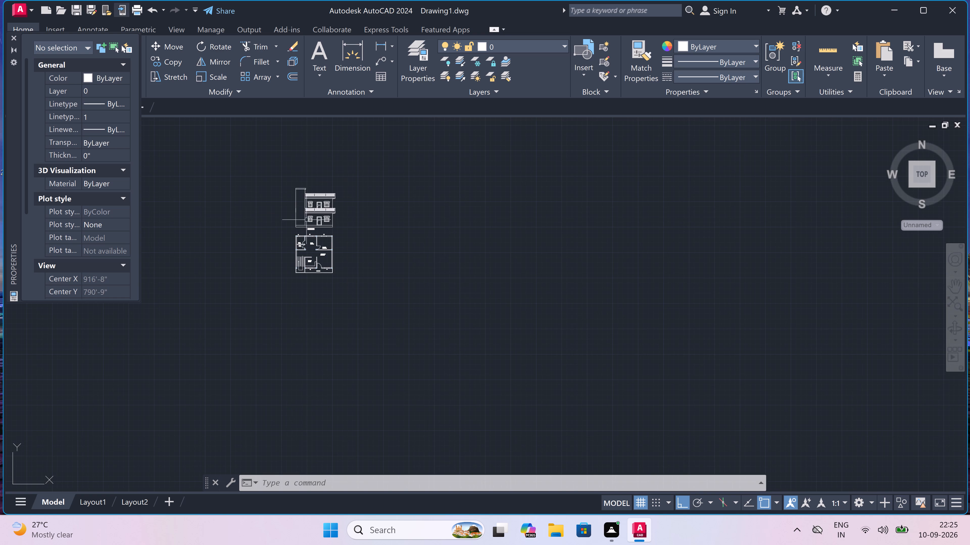
{"action": "scroll", "coordinate": [296, 192], "scroll_direction": "up", "scroll_amount": 3}
{"action": "scroll", "coordinate": [304, 223], "scroll_direction": "up", "scroll_amount": 1}
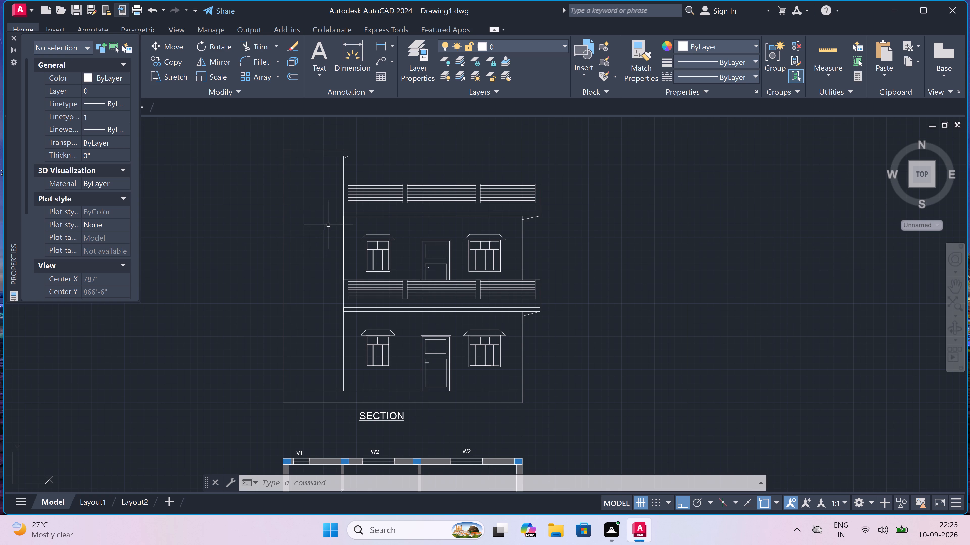
{"action": "scroll", "coordinate": [323, 159], "scroll_direction": "up", "scroll_amount": 2}
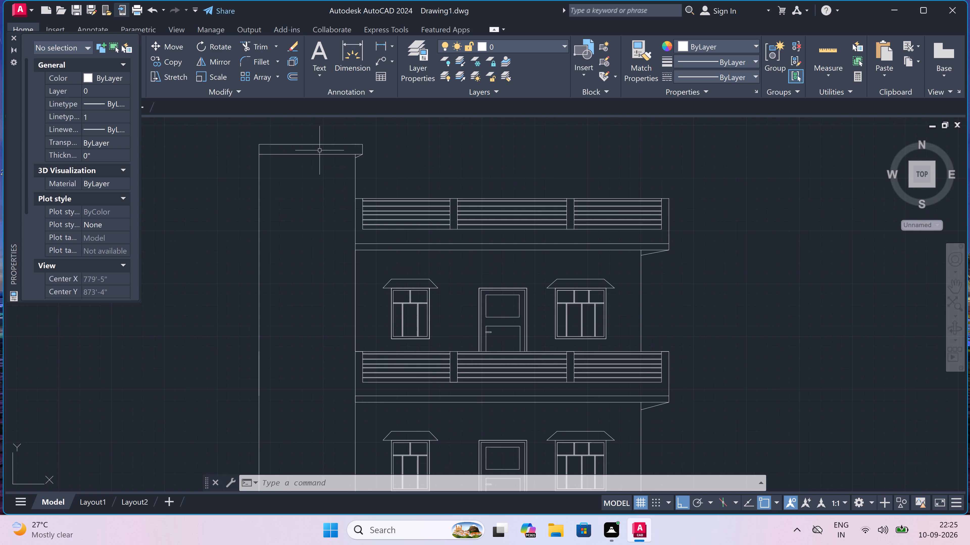
{"action": "scroll", "coordinate": [318, 148], "scroll_direction": "up", "scroll_amount": 1}
{"action": "scroll", "coordinate": [318, 147], "scroll_direction": "down", "scroll_amount": 2}
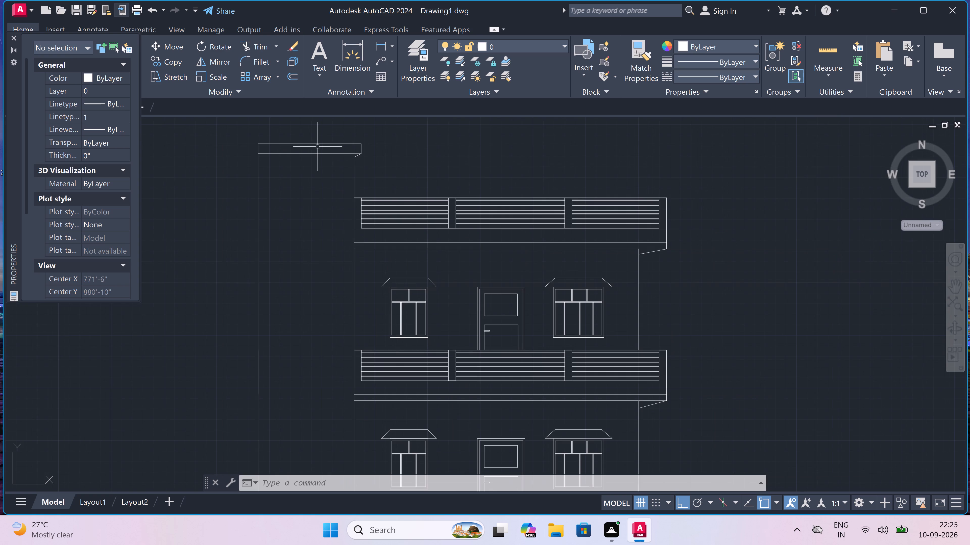
{"action": "scroll", "coordinate": [320, 154], "scroll_direction": "up", "scroll_amount": 3}
{"action": "scroll", "coordinate": [320, 154], "scroll_direction": "down", "scroll_amount": 2}
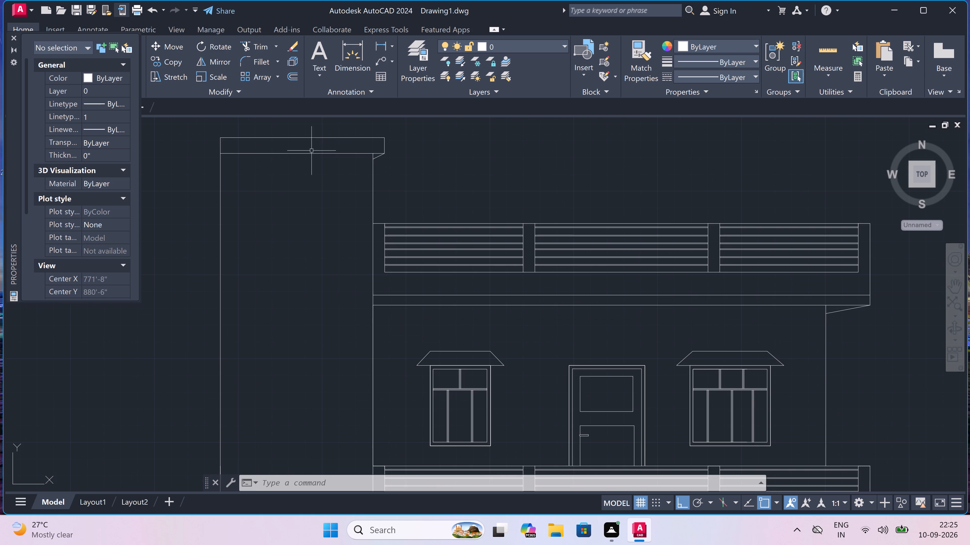
{"action": "scroll", "coordinate": [234, 119], "scroll_direction": "up", "scroll_amount": 2}
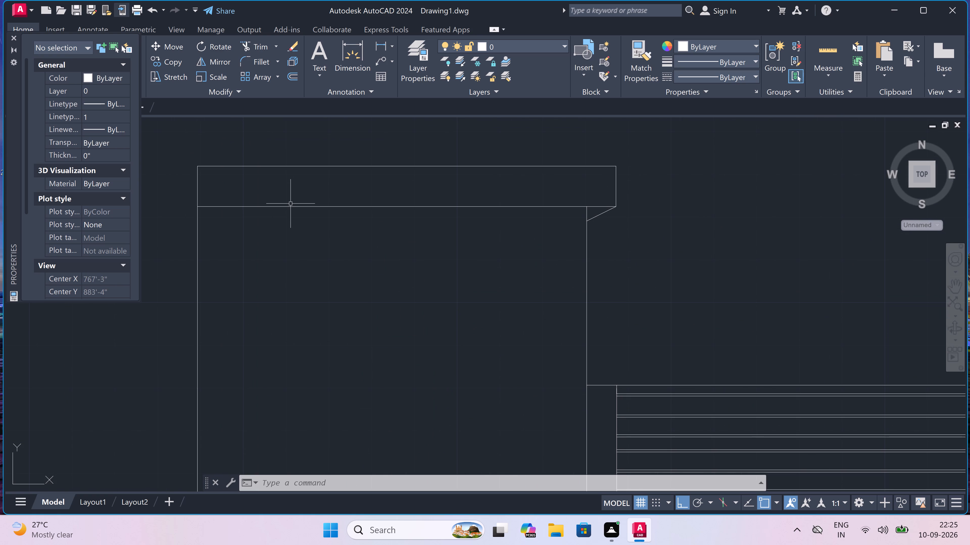
{"action": "left_click", "coordinate": [290, 207]}
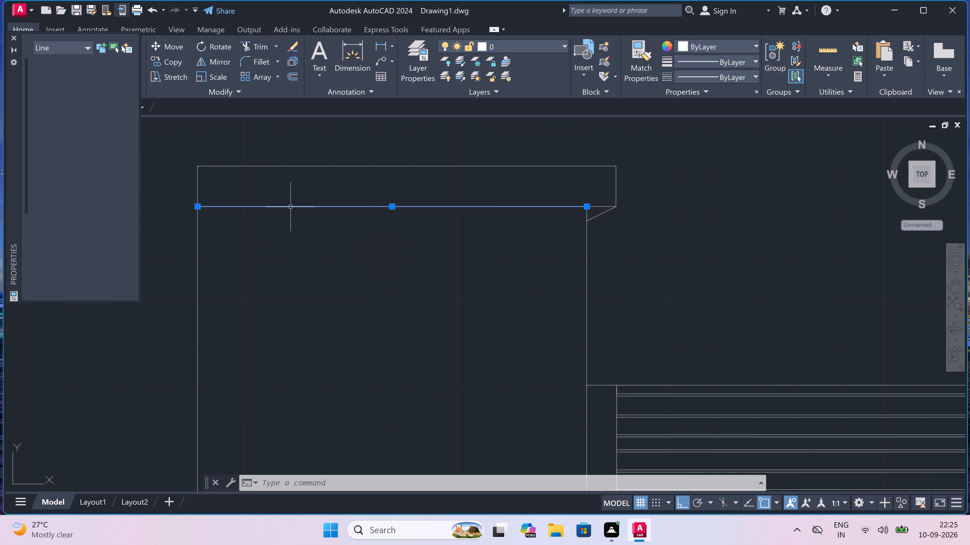
{"action": "key", "text": "Delete"}
Redraw the cap slab's underside as a horizontal line from the top of the tower's right wall line to its left edge.
{"action": "type", "text": "L"}
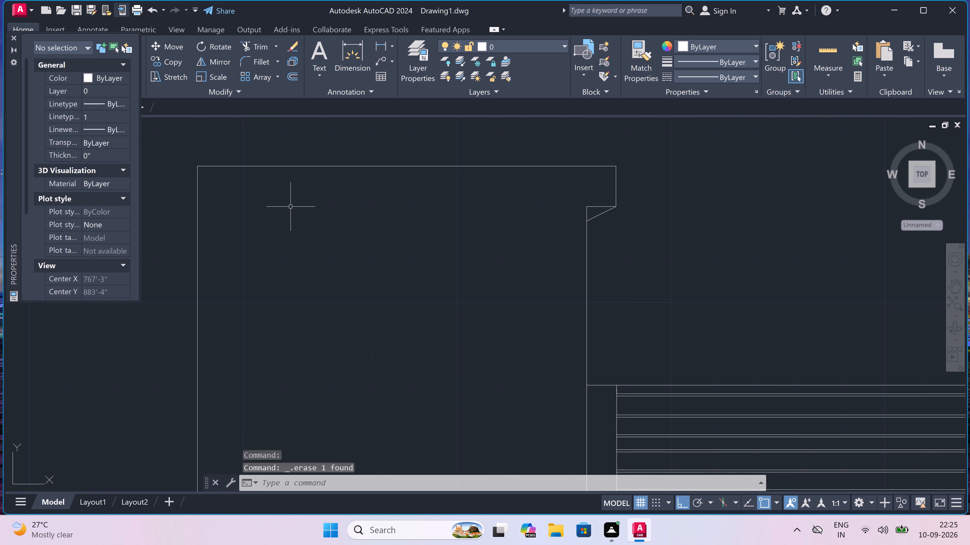
{"action": "key", "text": "space"}
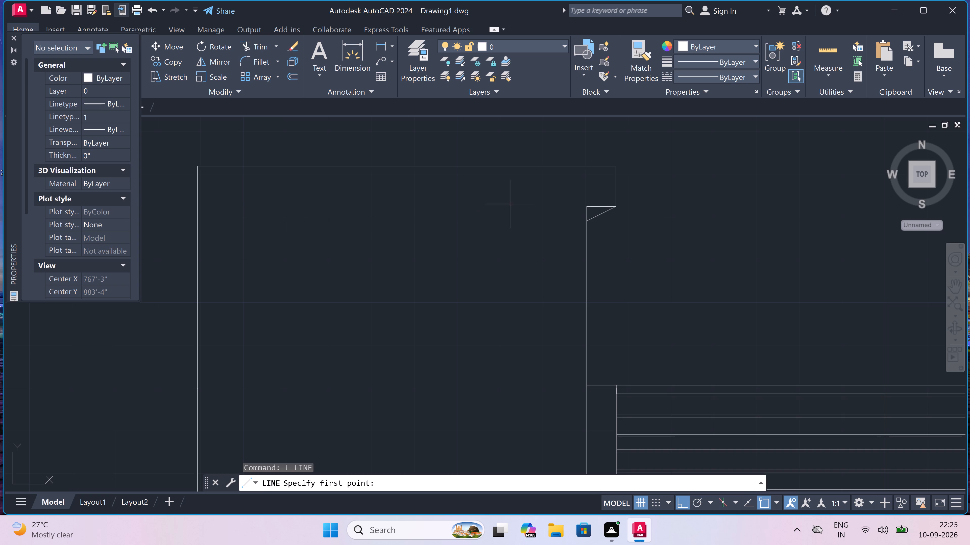
{"action": "left_click", "coordinate": [588, 205]}
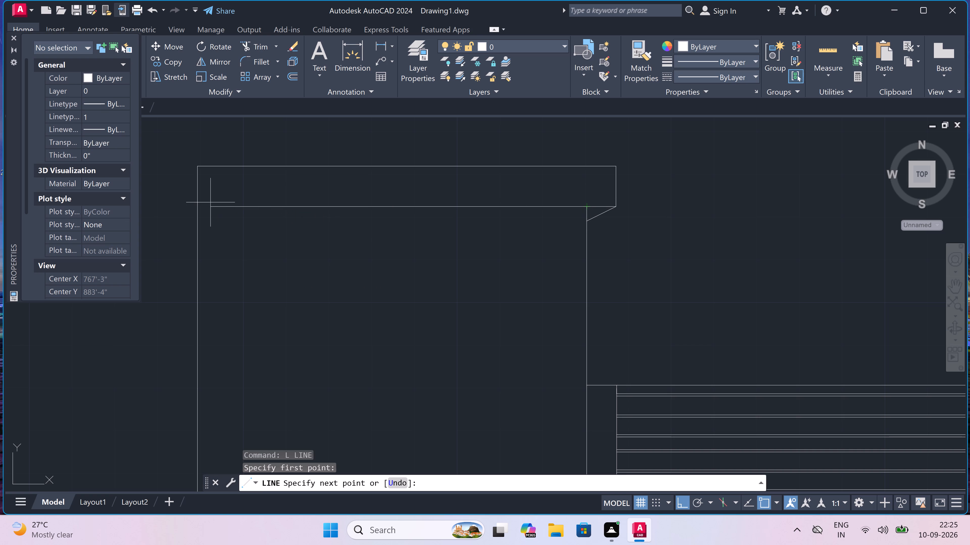
{"action": "left_click", "coordinate": [191, 203]}
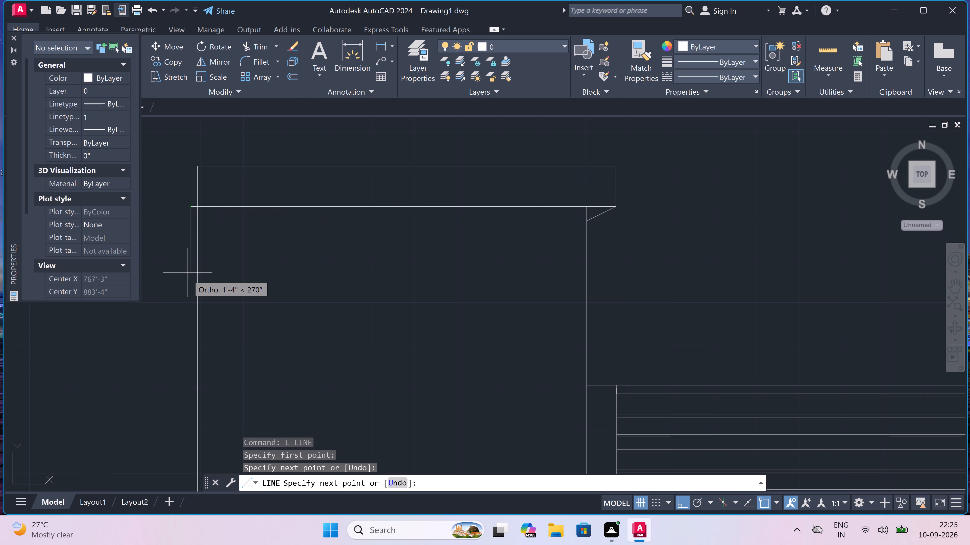
{"action": "key", "text": "ctrl+z"}
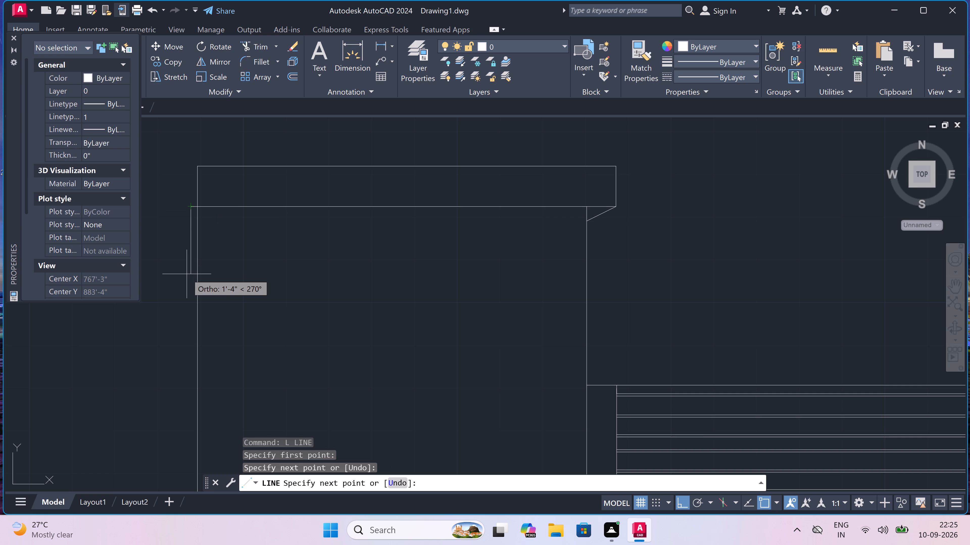
{"action": "scroll", "coordinate": [187, 242], "scroll_direction": "up", "scroll_amount": 3}
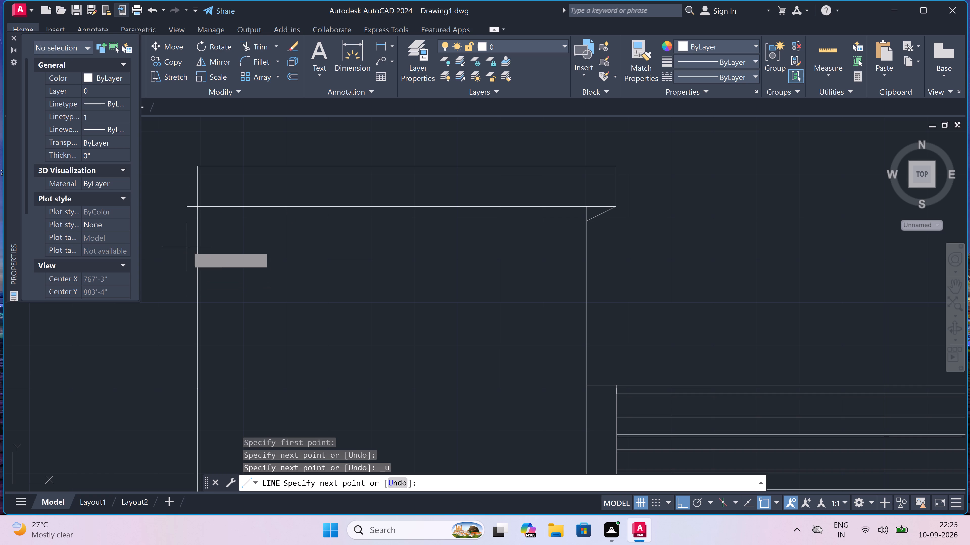
{"action": "scroll", "coordinate": [210, 204], "scroll_direction": "down", "scroll_amount": 4}
{"action": "scroll", "coordinate": [211, 195], "scroll_direction": "up", "scroll_amount": 3}
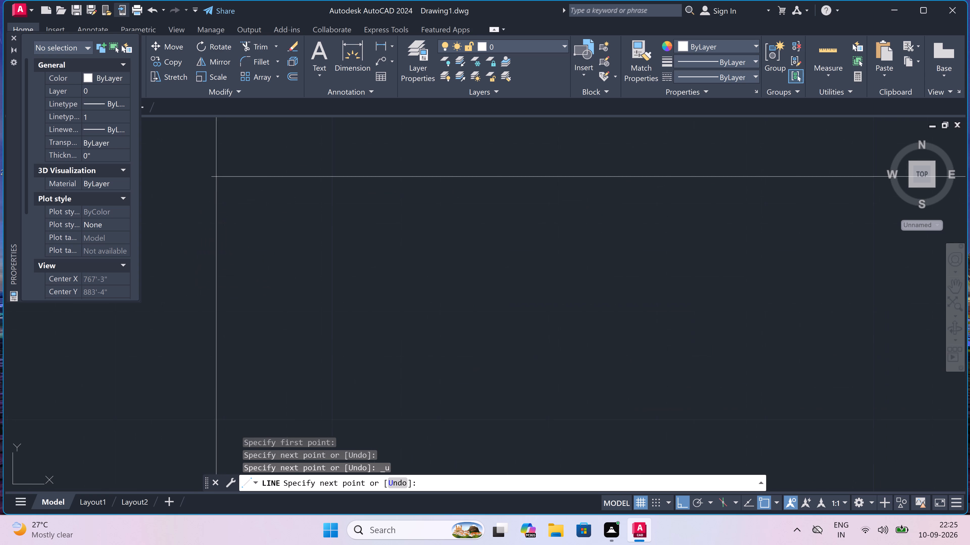
{"action": "scroll", "coordinate": [212, 194], "scroll_direction": "down", "scroll_amount": 3}
{"action": "scroll", "coordinate": [214, 185], "scroll_direction": "up", "scroll_amount": 2}
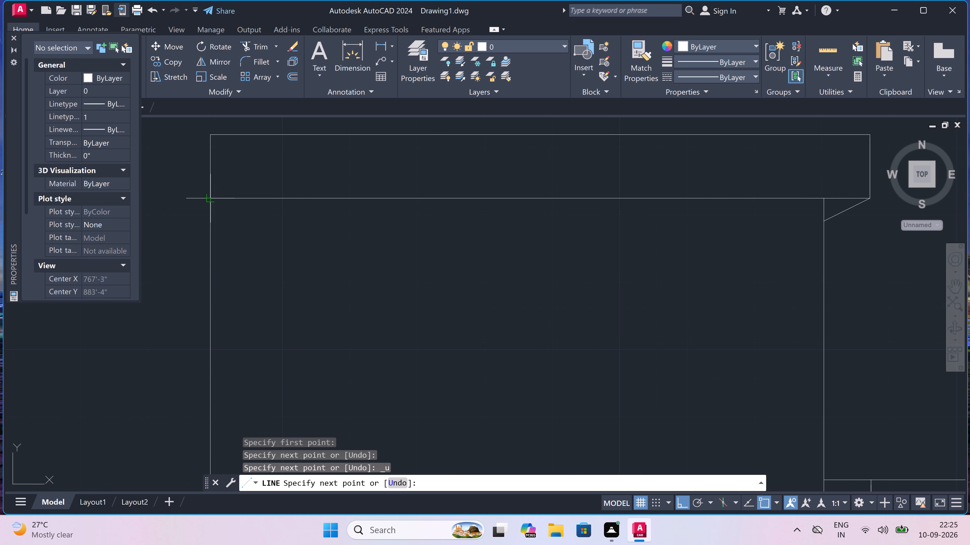
{"action": "left_click", "coordinate": [209, 199]}
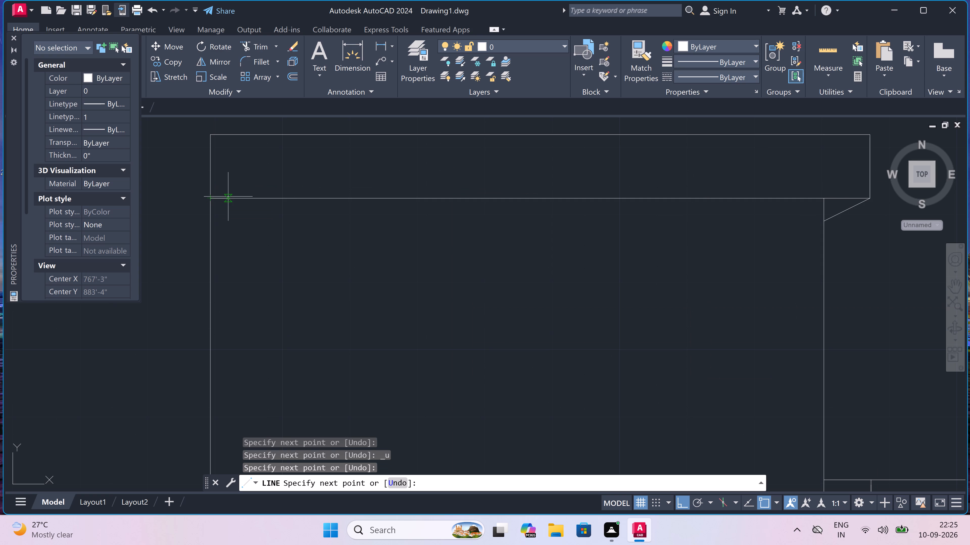
{"action": "key", "text": "Escape"}
Examine the elevation, its SECTION title and the floor plan below, checking the tower, railings, windows and slab supports.
{"action": "scroll", "coordinate": [227, 195], "scroll_direction": "down", "scroll_amount": 3}
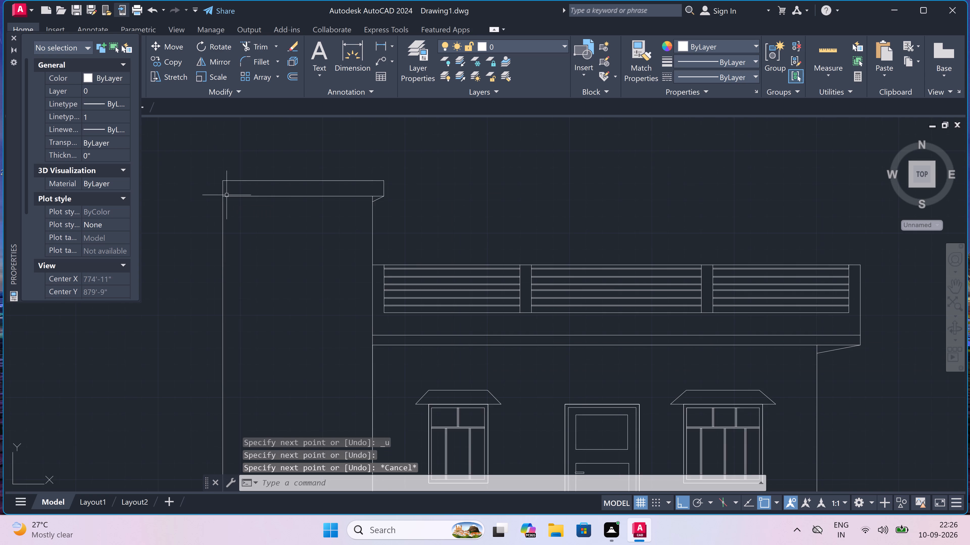
{"action": "scroll", "coordinate": [227, 196], "scroll_direction": "down", "scroll_amount": 2}
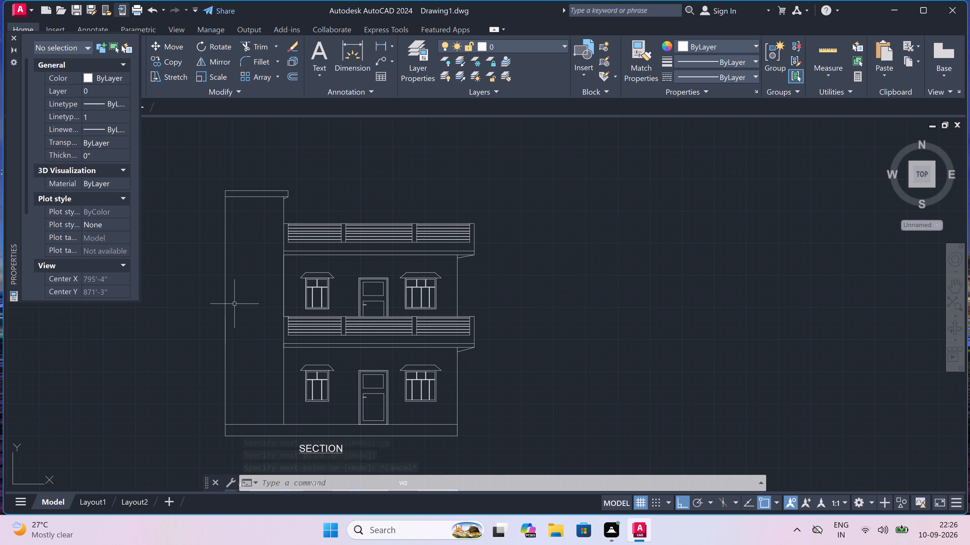
{"action": "scroll", "coordinate": [236, 298], "scroll_direction": "down", "scroll_amount": 2}
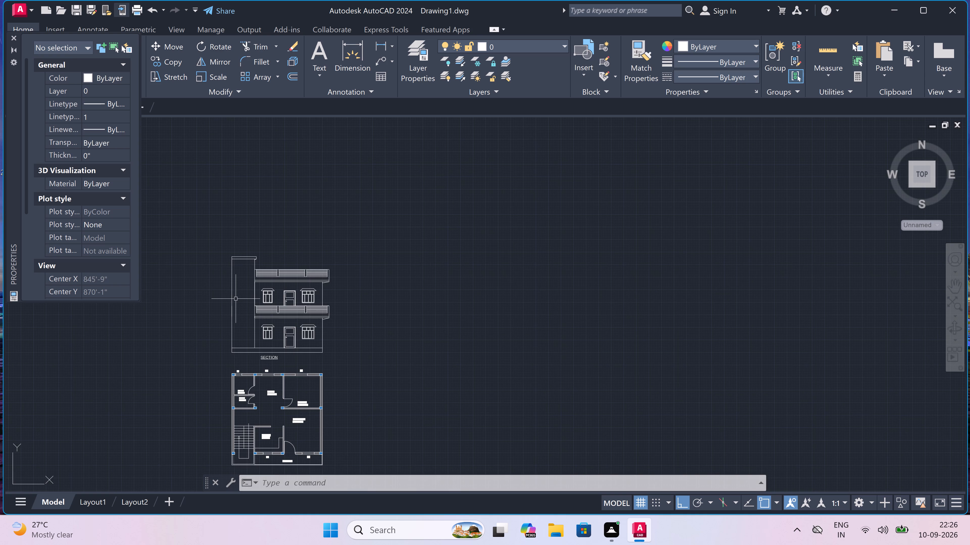
{"action": "scroll", "coordinate": [235, 304], "scroll_direction": "up", "scroll_amount": 2}
{"action": "scroll", "coordinate": [233, 291], "scroll_direction": "down", "scroll_amount": 2}
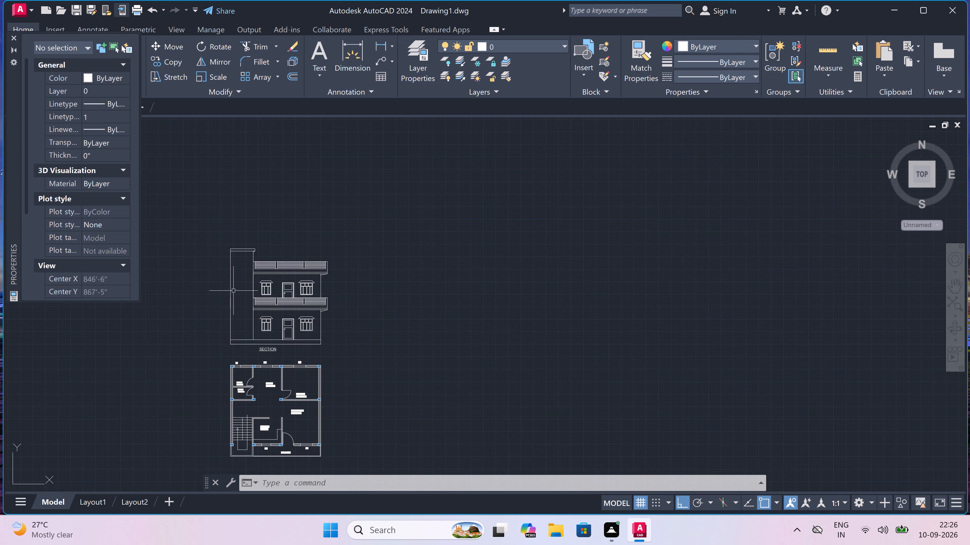
{"action": "scroll", "coordinate": [233, 291], "scroll_direction": "up", "scroll_amount": 1}
{"action": "scroll", "coordinate": [233, 291], "scroll_direction": "down", "scroll_amount": 2}
{"action": "scroll", "coordinate": [162, 369], "scroll_direction": "up", "scroll_amount": 2}
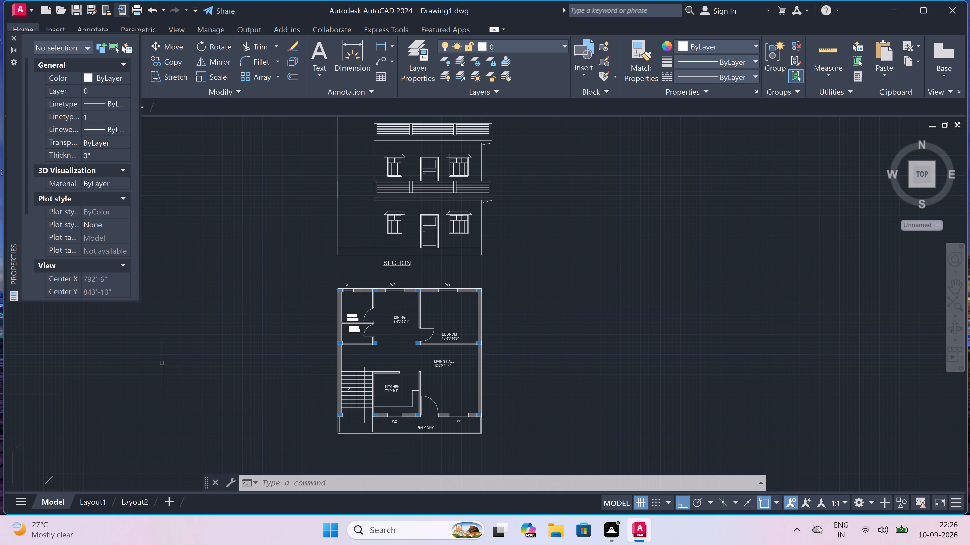
{"action": "scroll", "coordinate": [162, 363], "scroll_direction": "down", "scroll_amount": 1}
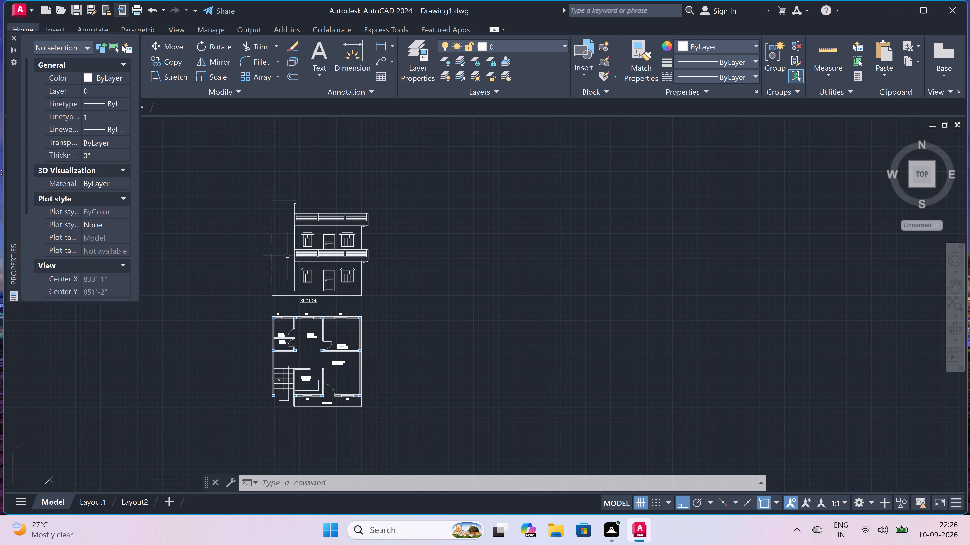
{"action": "scroll", "coordinate": [288, 255], "scroll_direction": "up", "scroll_amount": 2}
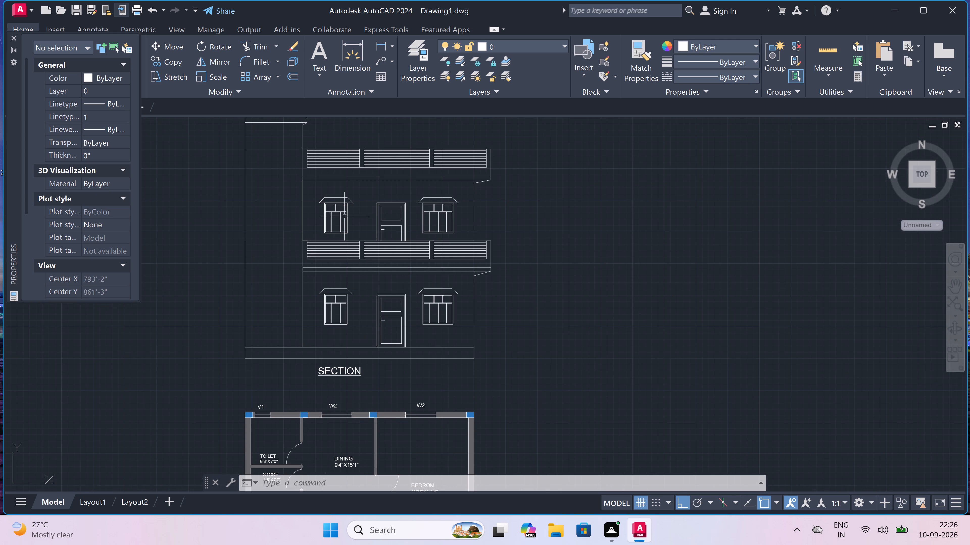
{"action": "scroll", "coordinate": [406, 151], "scroll_direction": "up", "scroll_amount": 1}
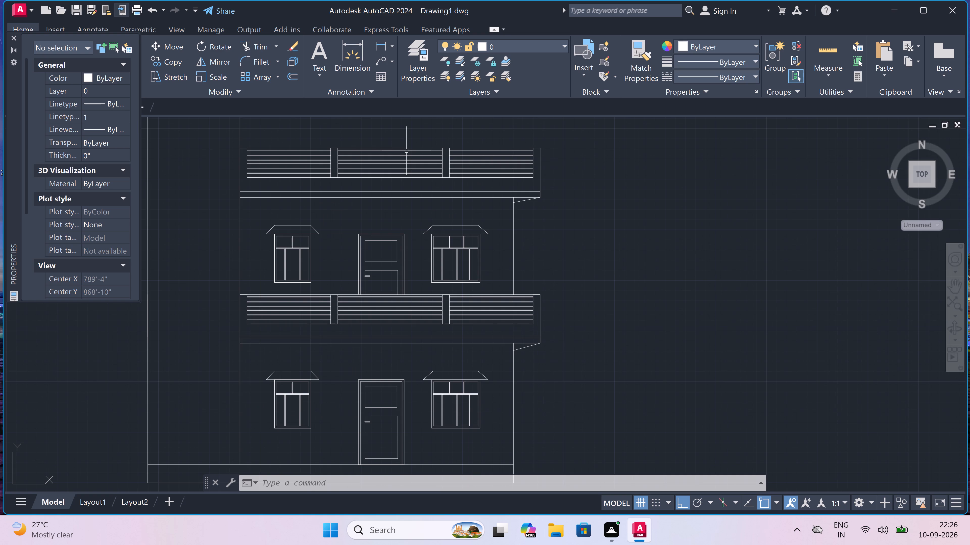
{"action": "scroll", "coordinate": [406, 151], "scroll_direction": "down", "scroll_amount": 2}
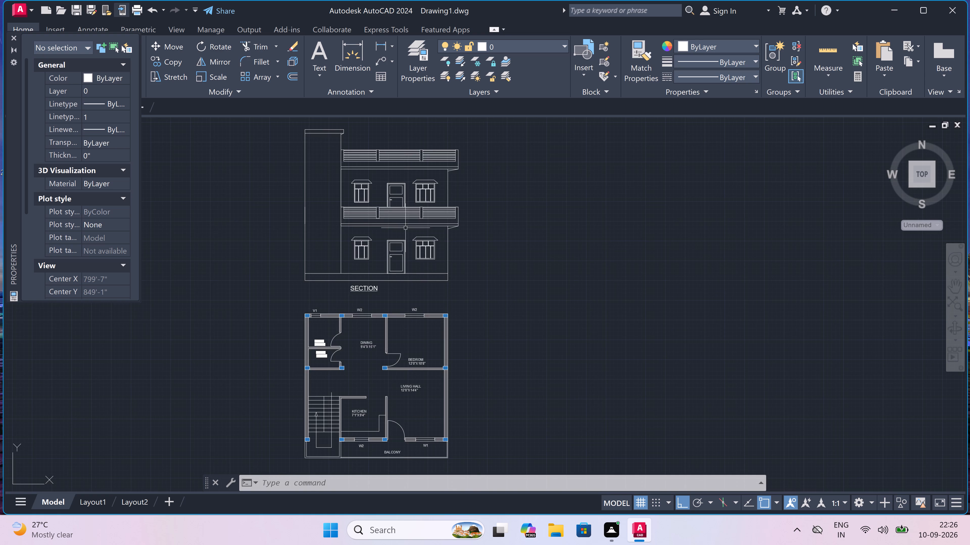
{"action": "scroll", "coordinate": [405, 227], "scroll_direction": "down", "scroll_amount": 1}
{"action": "scroll", "coordinate": [375, 319], "scroll_direction": "up", "scroll_amount": 2}
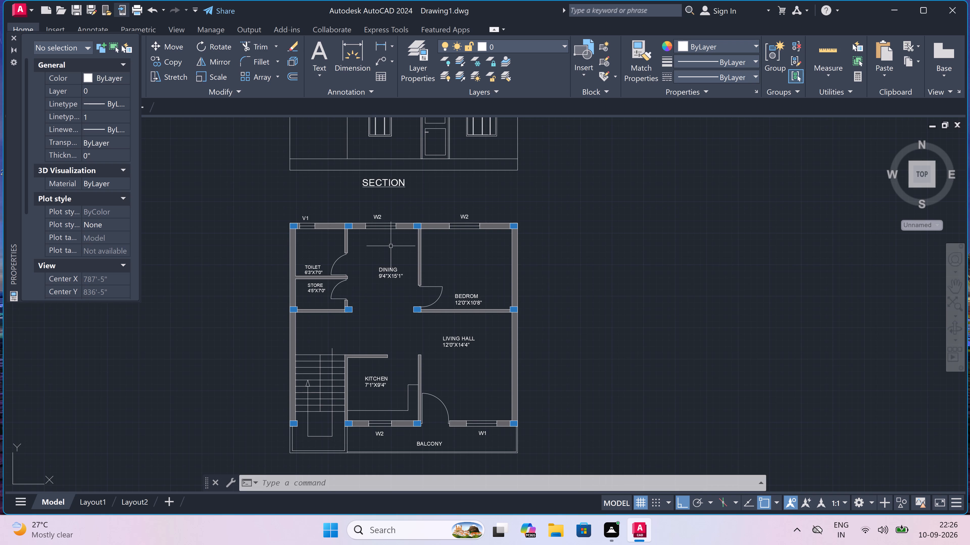
{"action": "scroll", "coordinate": [387, 245], "scroll_direction": "down", "scroll_amount": 2}
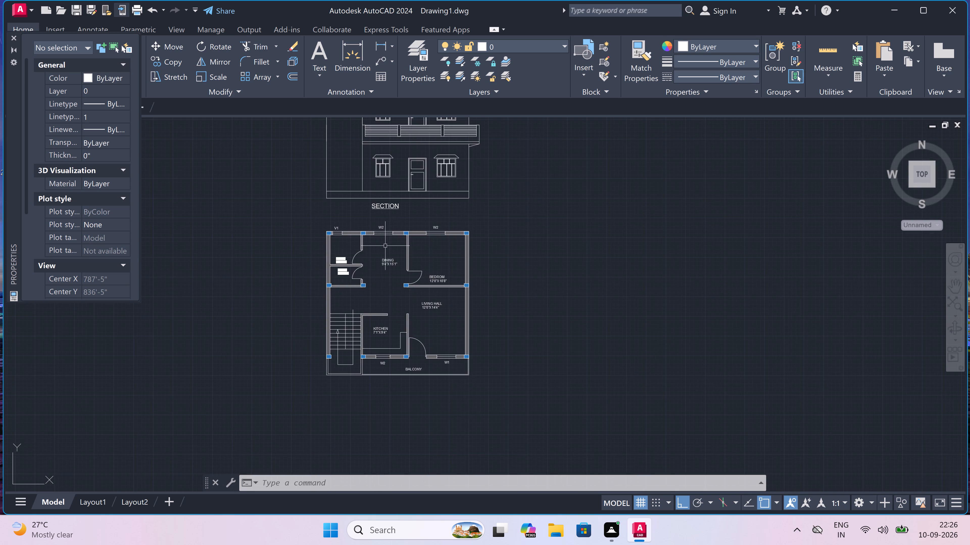
{"action": "scroll", "coordinate": [370, 204], "scroll_direction": "down", "scroll_amount": 2}
{"action": "scroll", "coordinate": [366, 191], "scroll_direction": "up", "scroll_amount": 3}
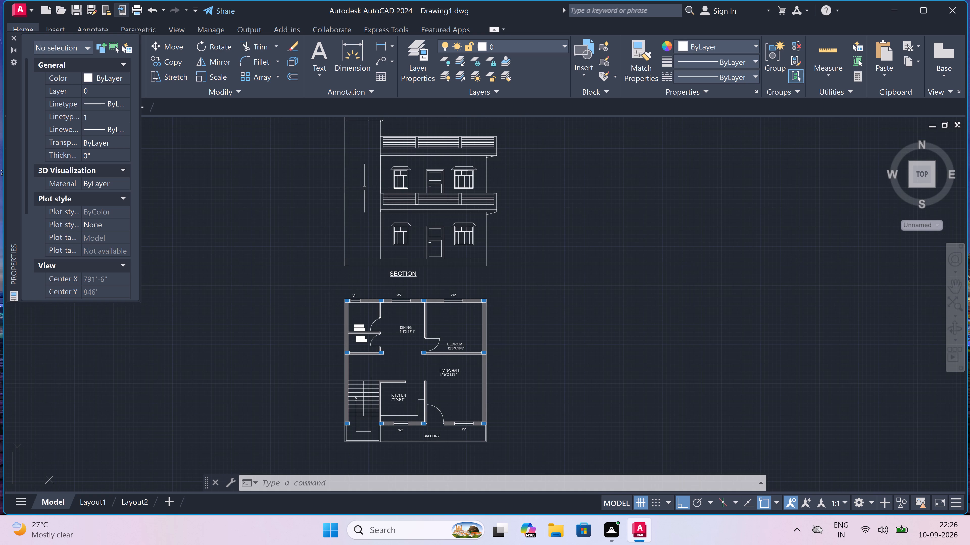
{"action": "scroll", "coordinate": [370, 202], "scroll_direction": "down", "scroll_amount": 3}
{"action": "scroll", "coordinate": [385, 197], "scroll_direction": "up", "scroll_amount": 3}
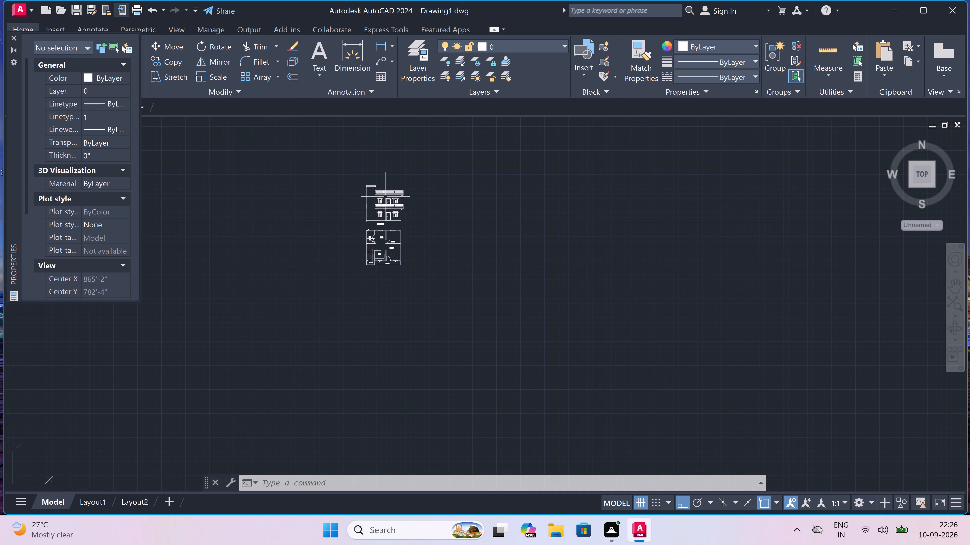
{"action": "scroll", "coordinate": [387, 205], "scroll_direction": "up", "scroll_amount": 3}
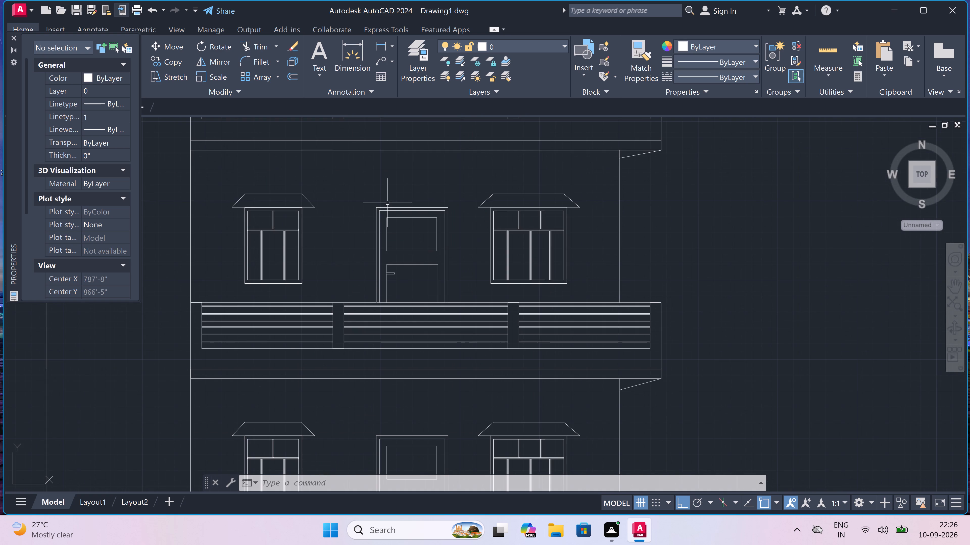
{"action": "scroll", "coordinate": [387, 202], "scroll_direction": "down", "scroll_amount": 1}
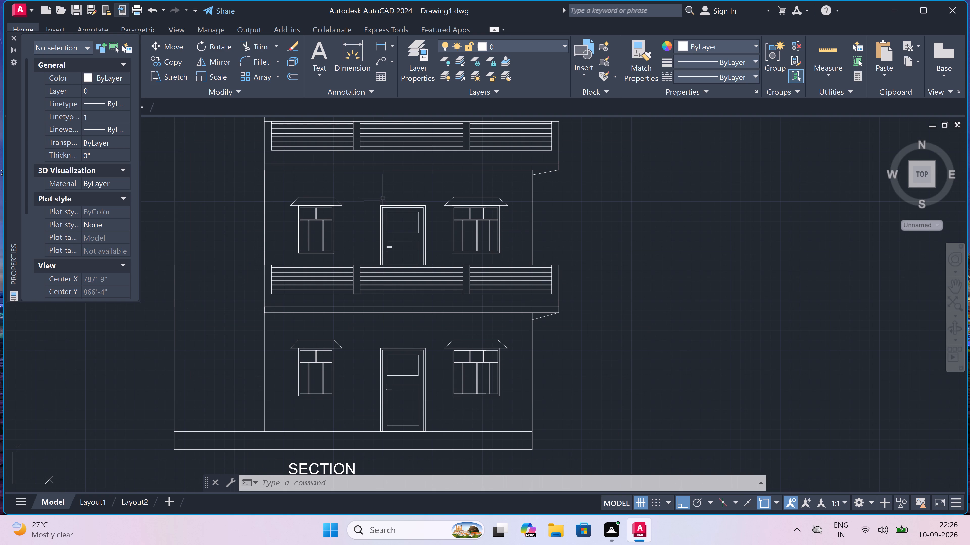
{"action": "scroll", "coordinate": [377, 195], "scroll_direction": "down", "scroll_amount": 1}
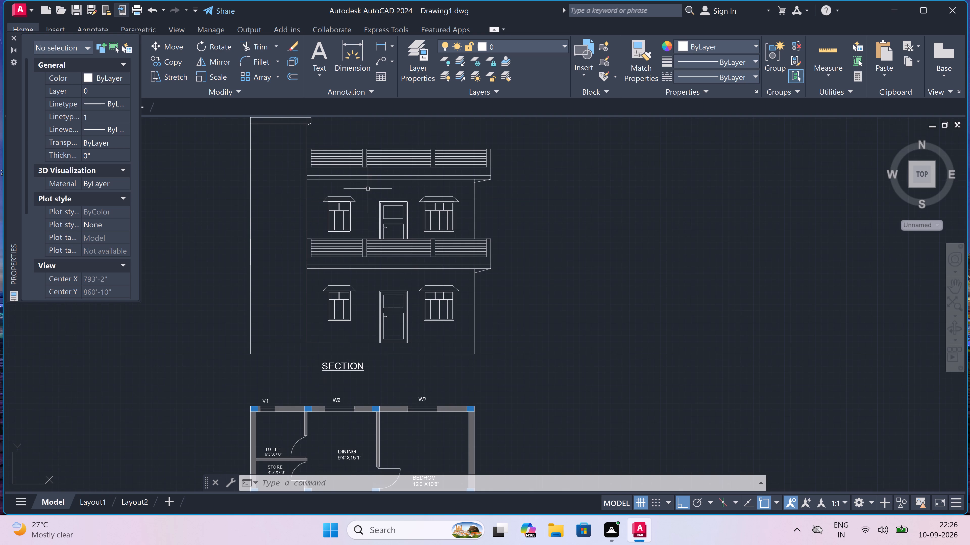
{"action": "scroll", "coordinate": [274, 167], "scroll_direction": "down", "scroll_amount": 1}
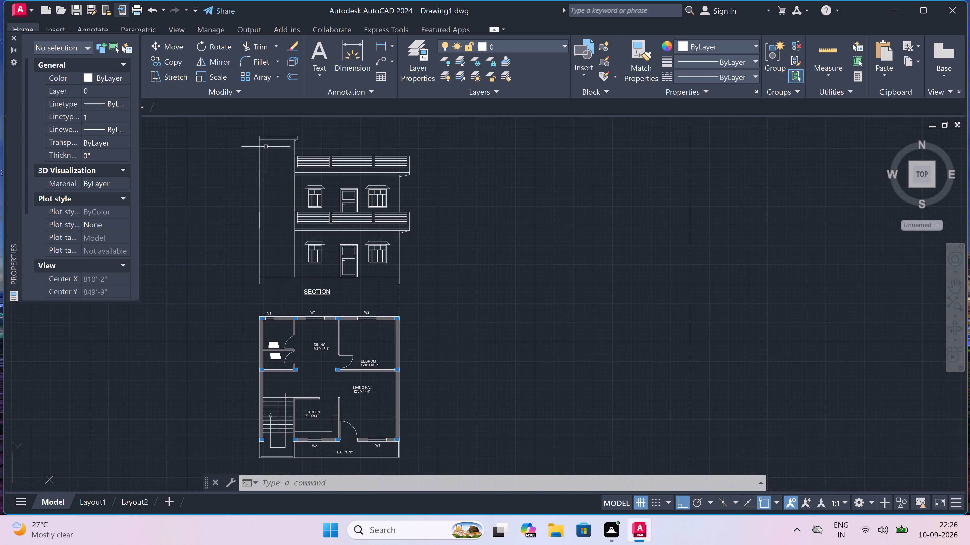
{"action": "scroll", "coordinate": [268, 136], "scroll_direction": "up", "scroll_amount": 2}
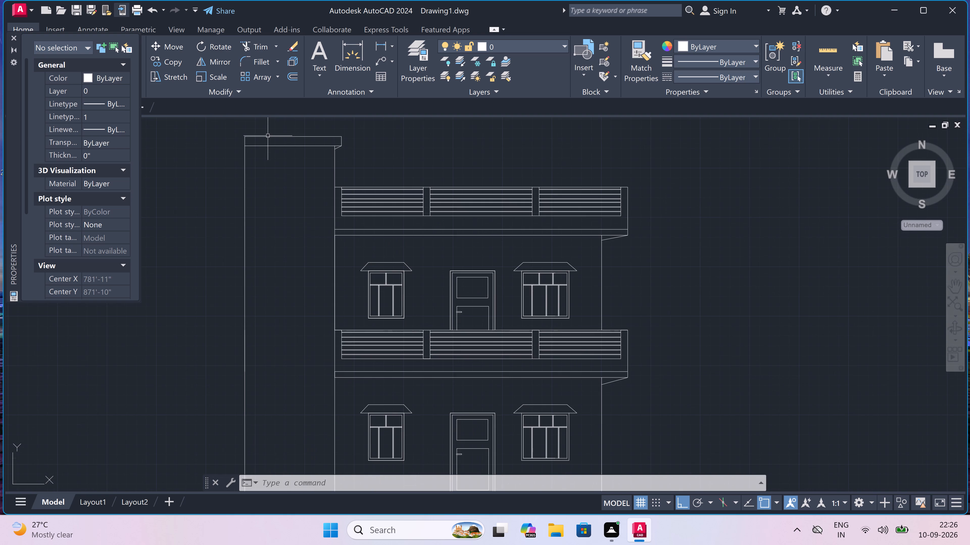
Delete the underside line and the short vertical right-end line of the cap slab on top of the tall tower.
{"action": "scroll", "coordinate": [273, 131], "scroll_direction": "up", "scroll_amount": 3}
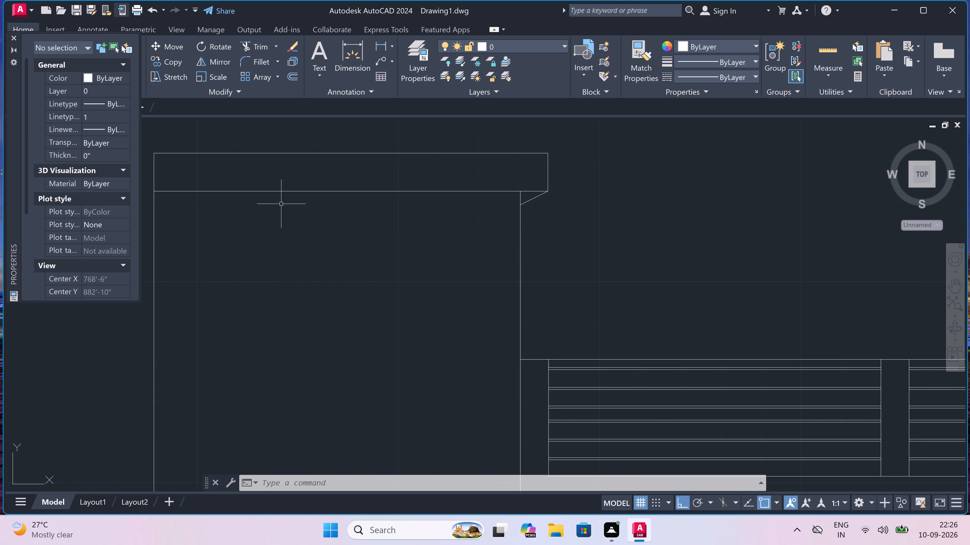
{"action": "left_click", "coordinate": [278, 193]}
{"action": "left_click", "coordinate": [325, 184]}
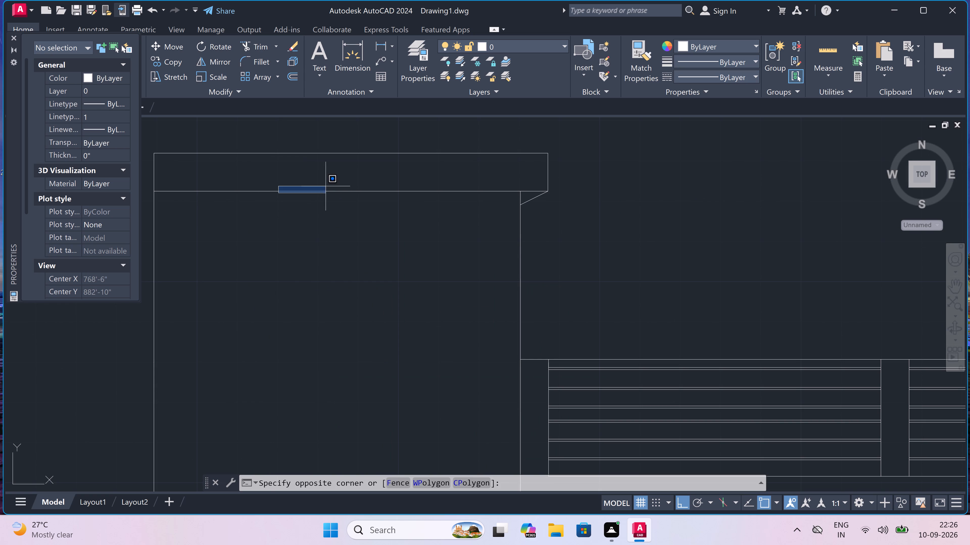
{"action": "left_click_drag", "start_coordinate": [325, 183], "coordinate": [317, 189]}
{"action": "left_click", "coordinate": [267, 217]}
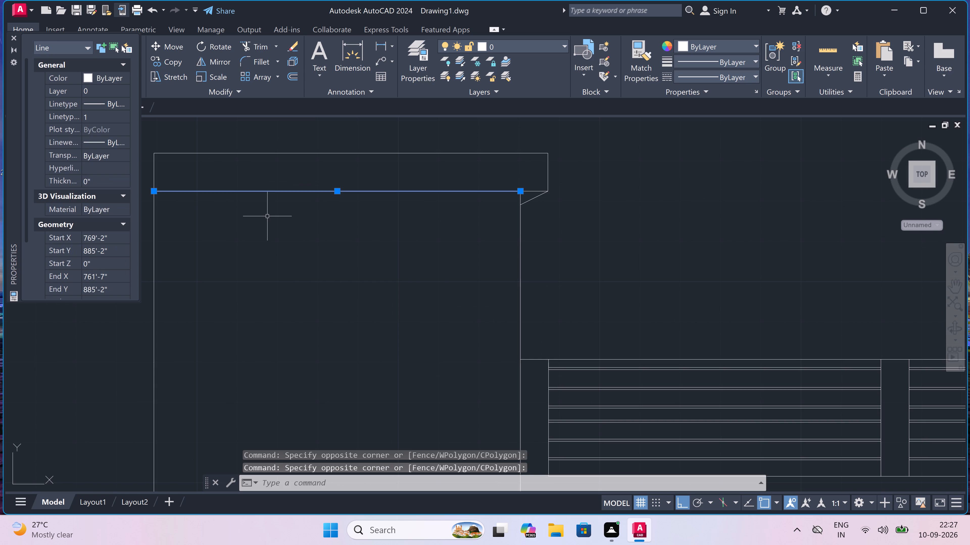
{"action": "key", "text": "Delete"}
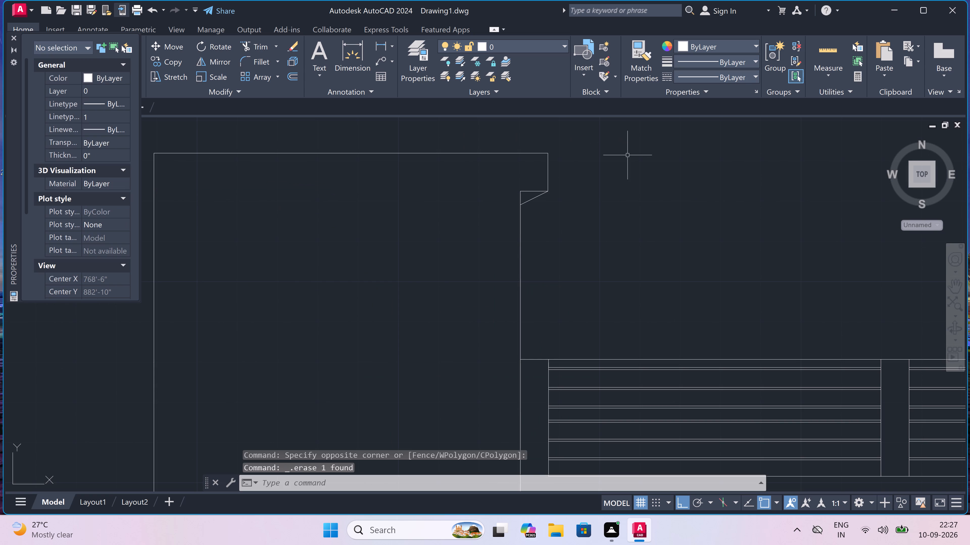
{"action": "left_click_drag", "start_coordinate": [624, 160], "coordinate": [591, 160]}
{"action": "left_click", "coordinate": [441, 178]}
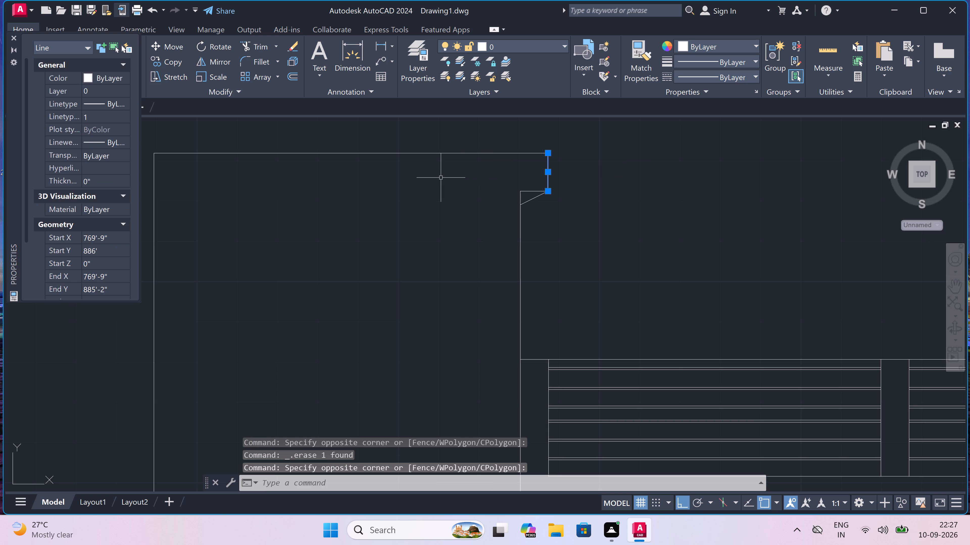
{"action": "key", "text": "Delete"}
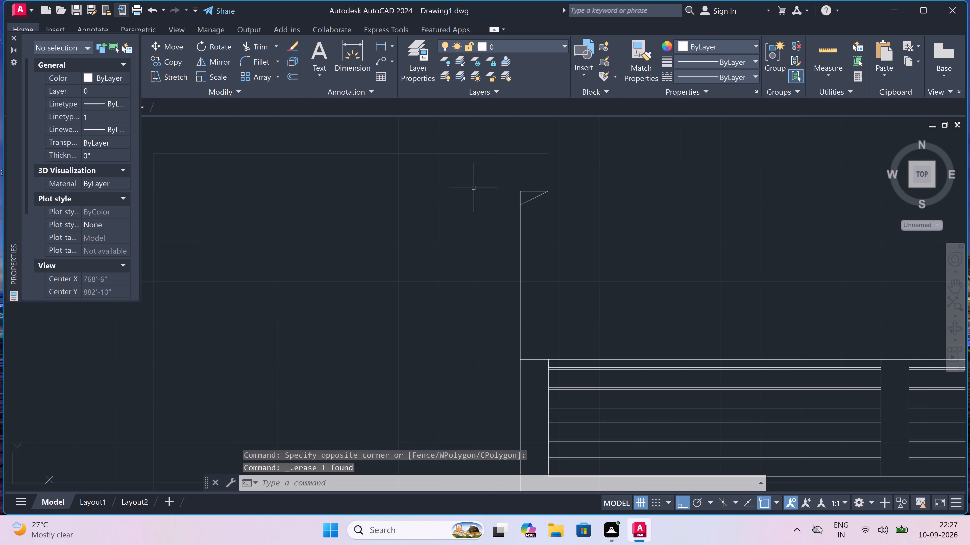
Delete the cap overhang's short horizontal underside line and the sloped support line beneath it.
{"action": "left_click", "coordinate": [538, 179]}
{"action": "left_click", "coordinate": [538, 194]}
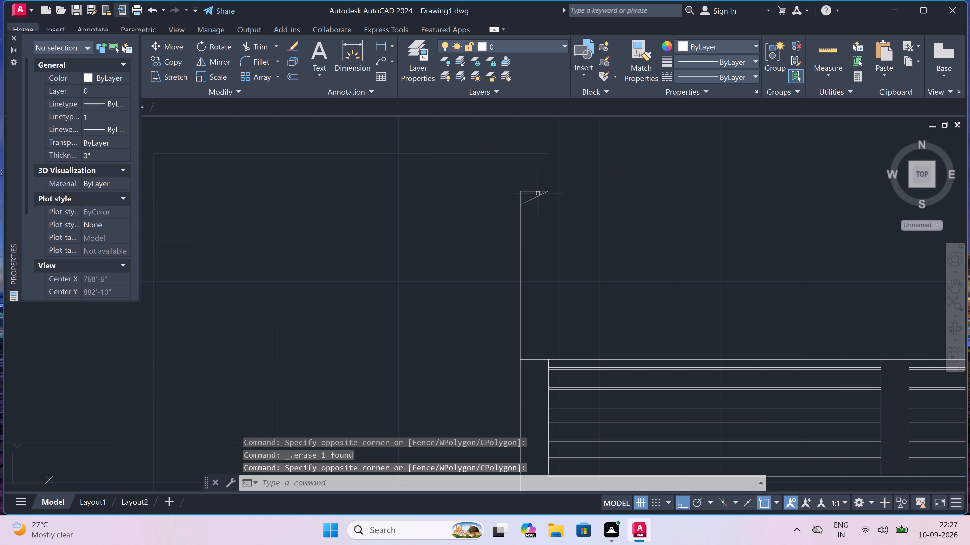
{"action": "left_click", "coordinate": [538, 192]}
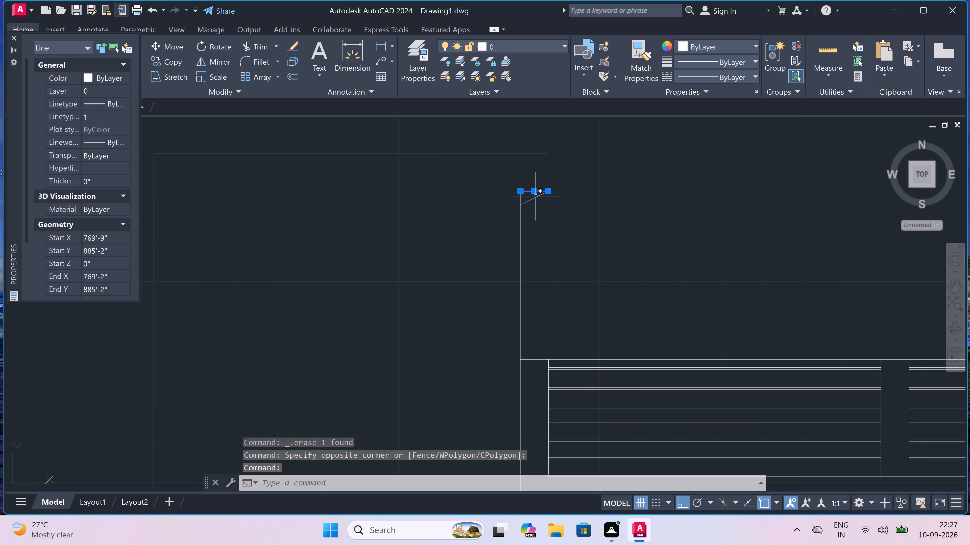
{"action": "scroll", "coordinate": [535, 196], "scroll_direction": "up", "scroll_amount": 3}
{"action": "left_click", "coordinate": [535, 197]}
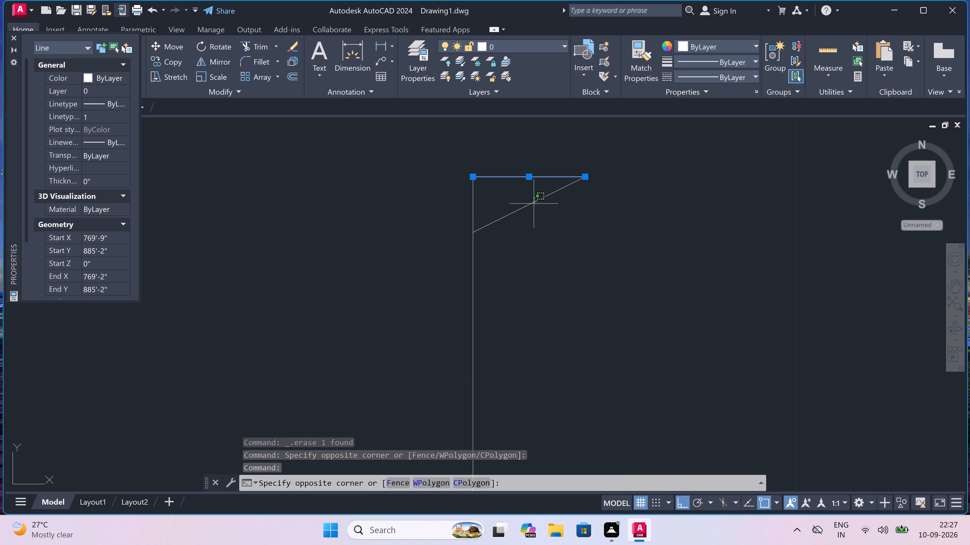
{"action": "left_click", "coordinate": [522, 214]}
{"action": "key", "text": "Delete"}
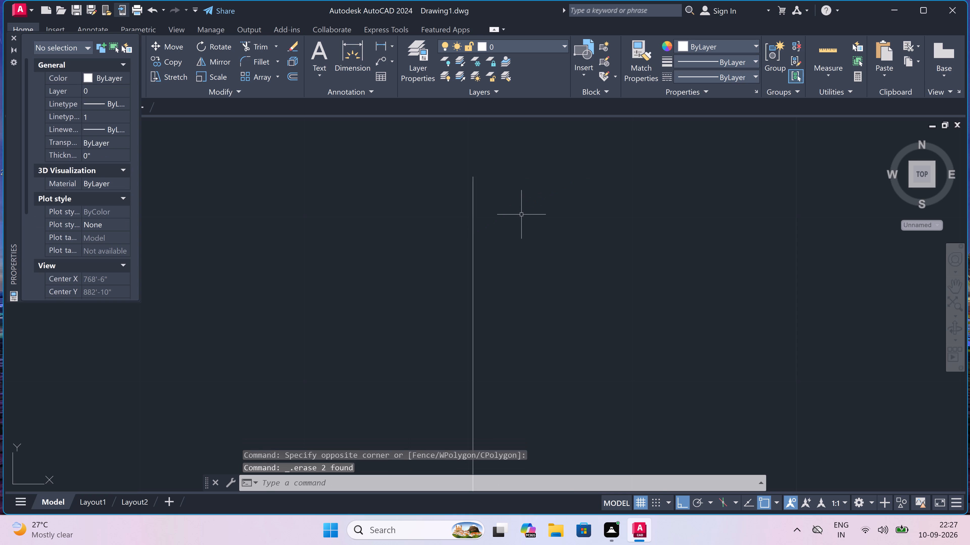
Redraw the cap slab deeper: a vertical line down from its top edge's right end, with the underside running back to the tower's left wall.
{"action": "scroll", "coordinate": [489, 194], "scroll_direction": "down", "scroll_amount": 4}
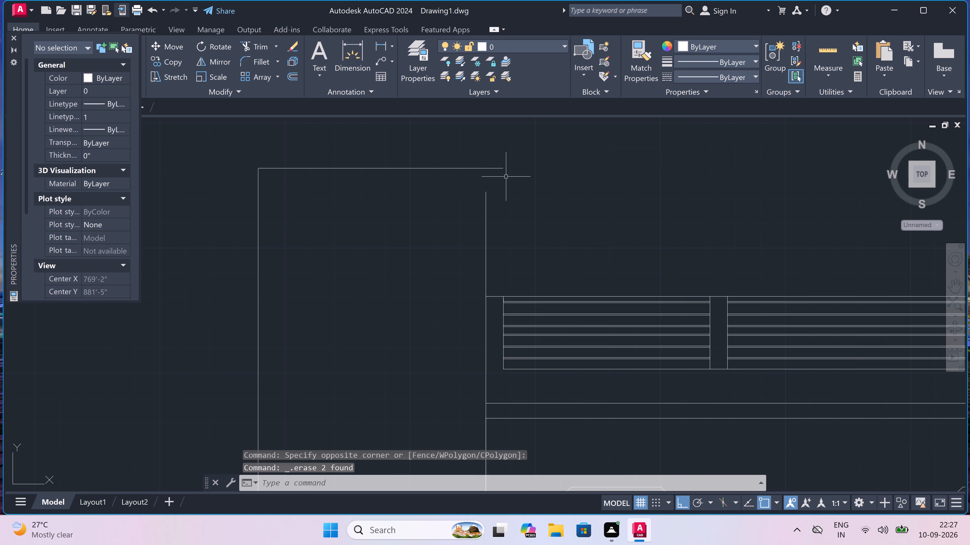
{"action": "type", "text": "L"}
{"action": "key", "text": "space"}
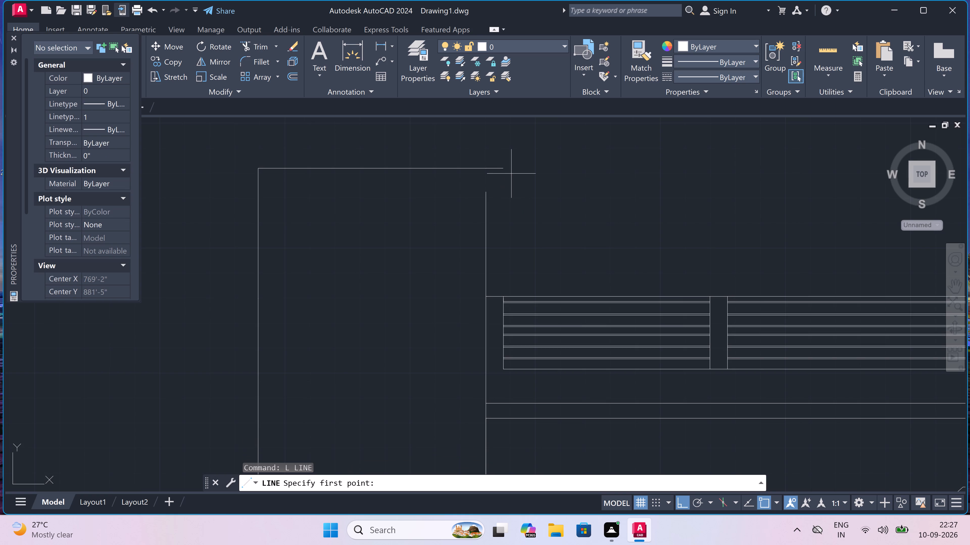
{"action": "left_click", "coordinate": [501, 168]}
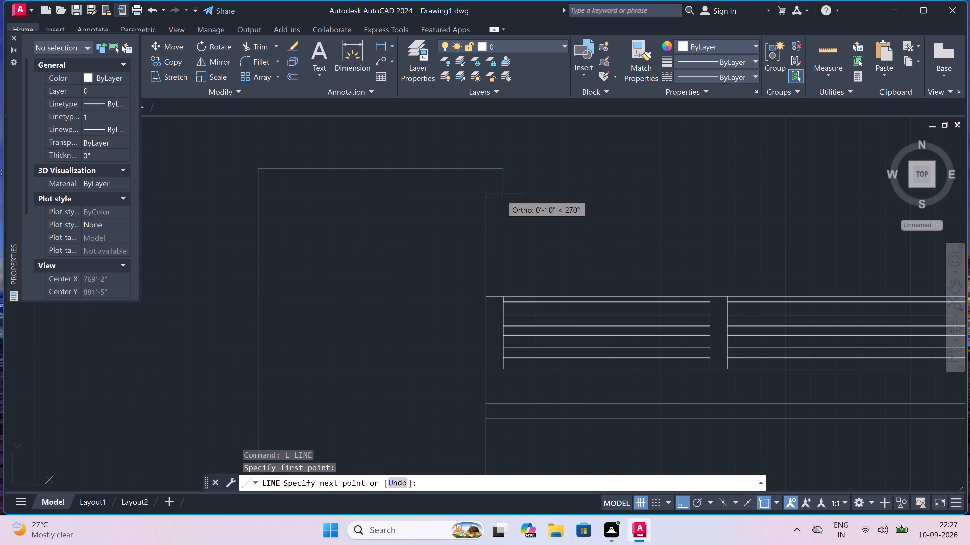
{"action": "scroll", "coordinate": [490, 210], "scroll_direction": "up", "scroll_amount": 3}
{"action": "scroll", "coordinate": [499, 204], "scroll_direction": "down", "scroll_amount": 3}
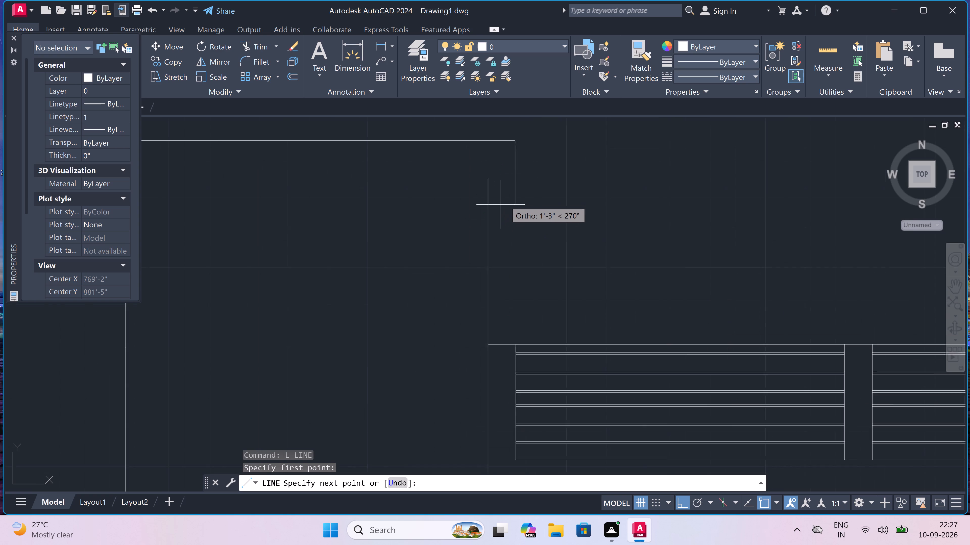
{"action": "left_click", "coordinate": [508, 200]}
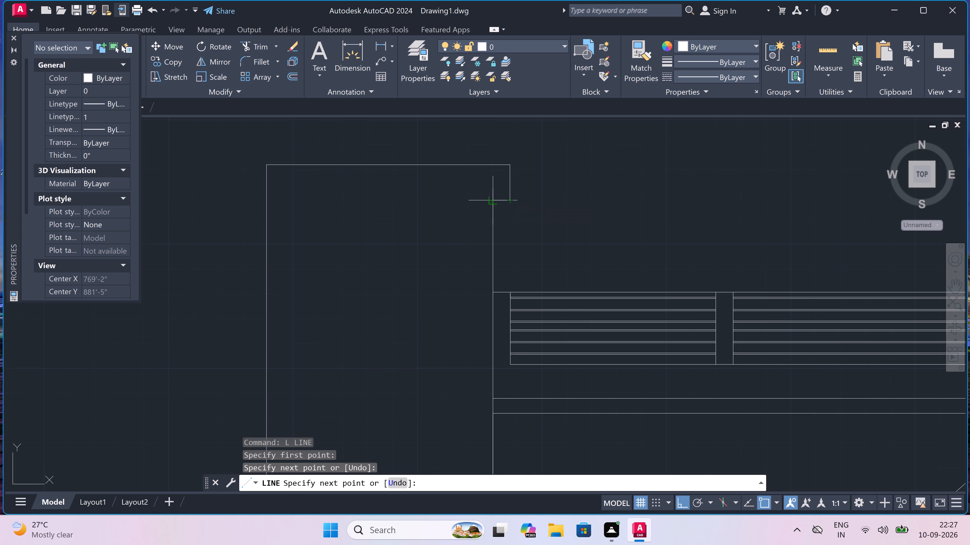
{"action": "left_click", "coordinate": [490, 201]}
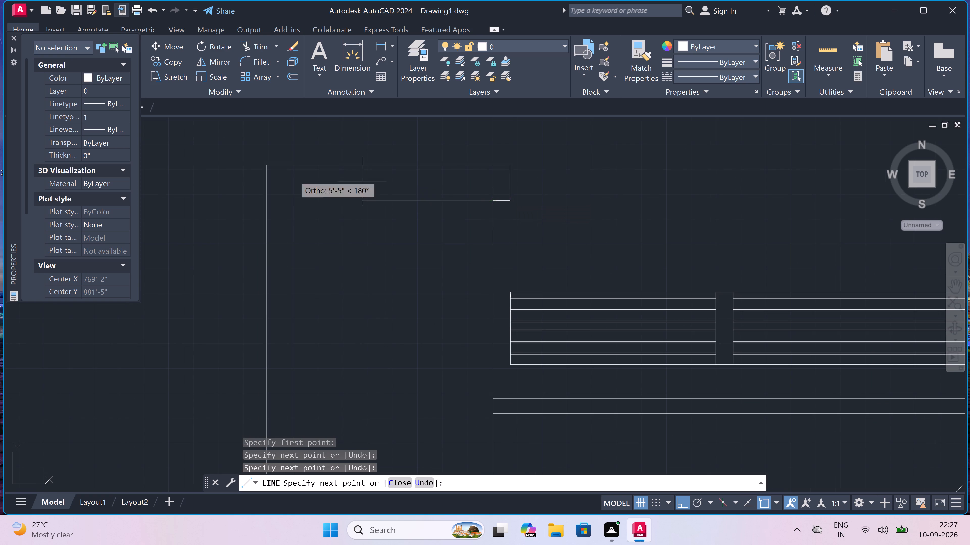
{"action": "left_click", "coordinate": [265, 199]}
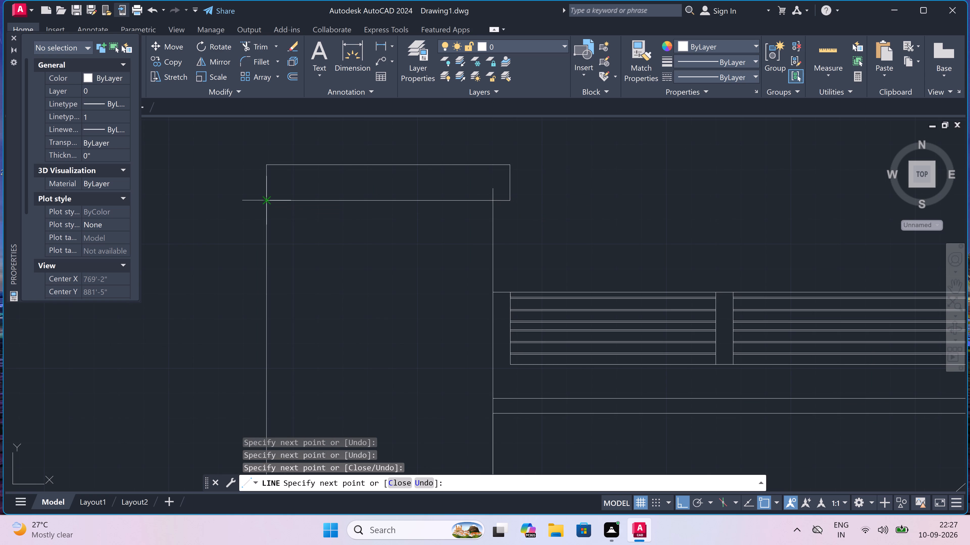
{"action": "key", "text": "Escape"}
Trim the piece of the tower's right wall line that projects above the cap slab's new underside.
{"action": "type", "text": "TR"}
{"action": "key", "text": "space"}
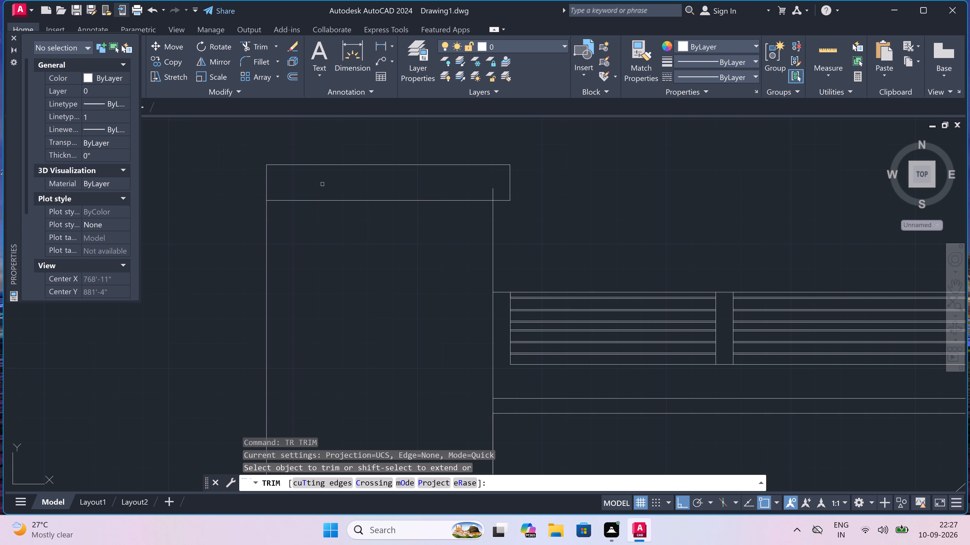
{"action": "scroll", "coordinate": [507, 203], "scroll_direction": "up", "scroll_amount": 2}
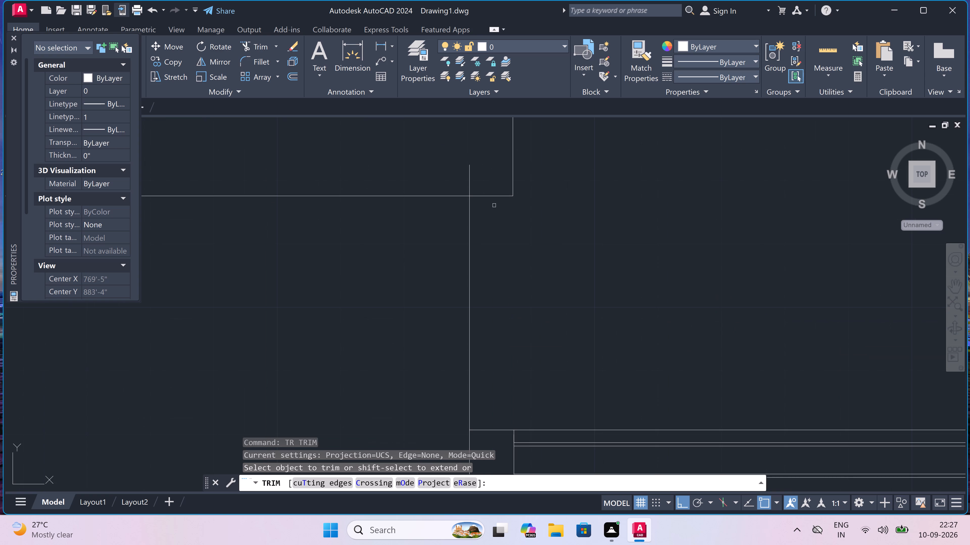
{"action": "left_click_drag", "start_coordinate": [480, 177], "coordinate": [473, 179]}
{"action": "left_click", "coordinate": [430, 183]}
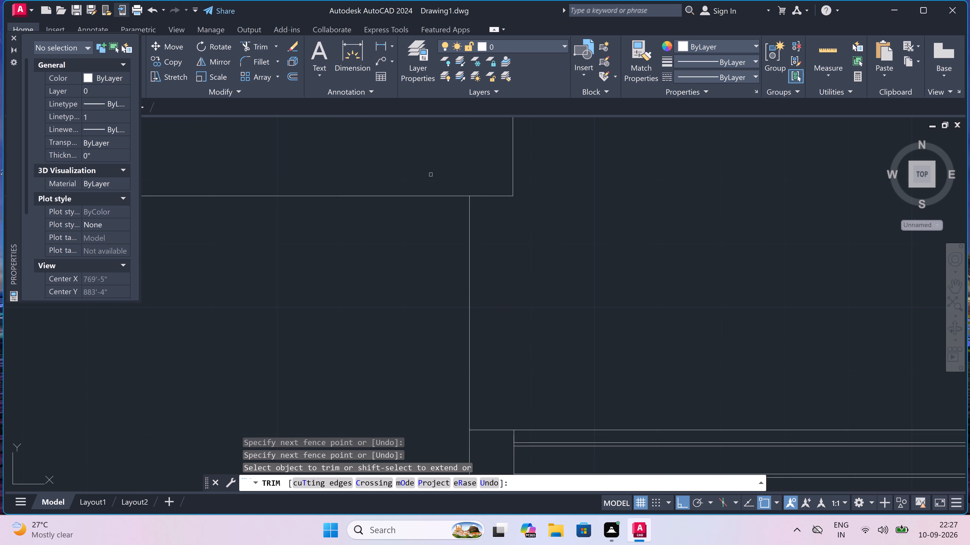
{"action": "key", "text": "Escape"}
With ortho off, draw a sloped support line from the cap slab's outer lower corner down to the tower's right wall.
{"action": "type", "text": "L"}
{"action": "key", "text": "space"}
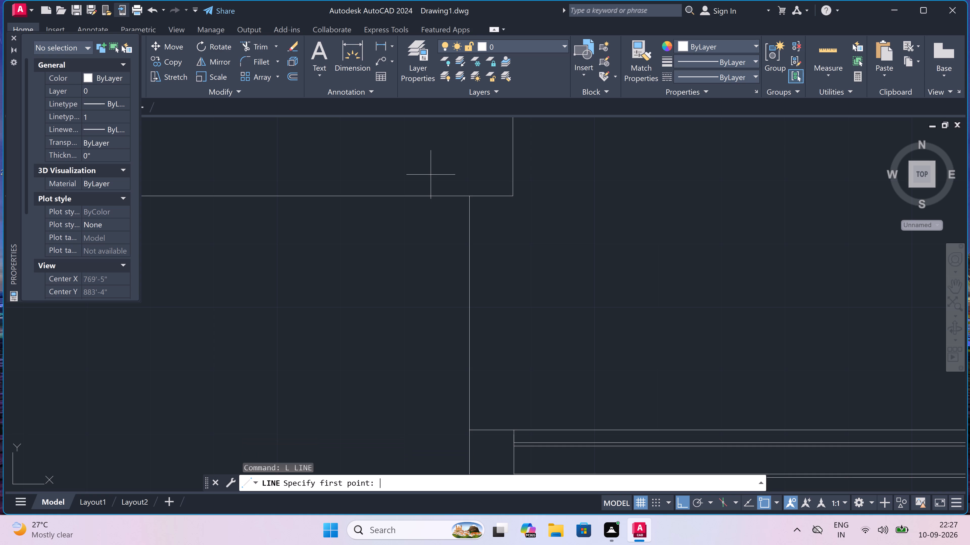
{"action": "scroll", "coordinate": [537, 191], "scroll_direction": "up", "scroll_amount": 2}
{"action": "left_click_drag", "start_coordinate": [473, 202], "coordinate": [470, 204]}
{"action": "key", "text": "F8"}
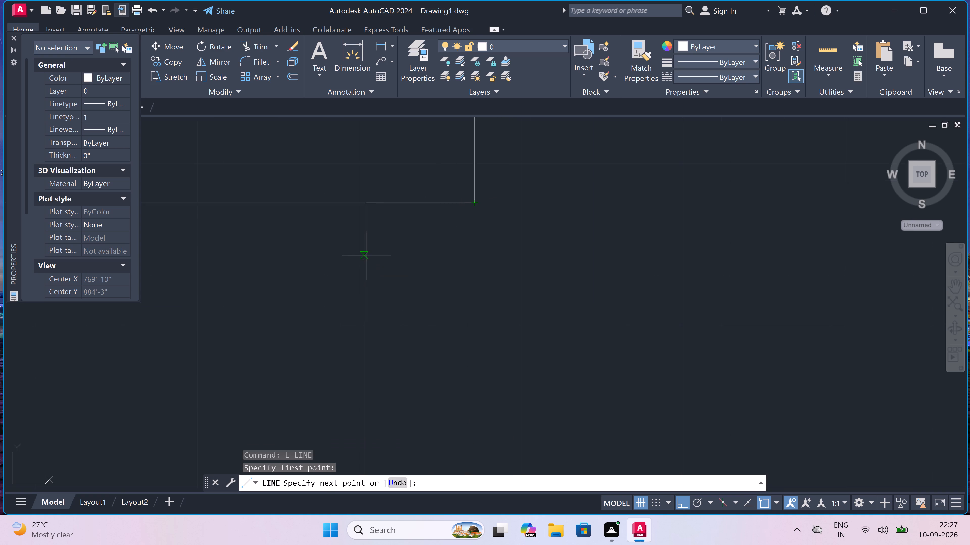
{"action": "left_click", "coordinate": [362, 253]}
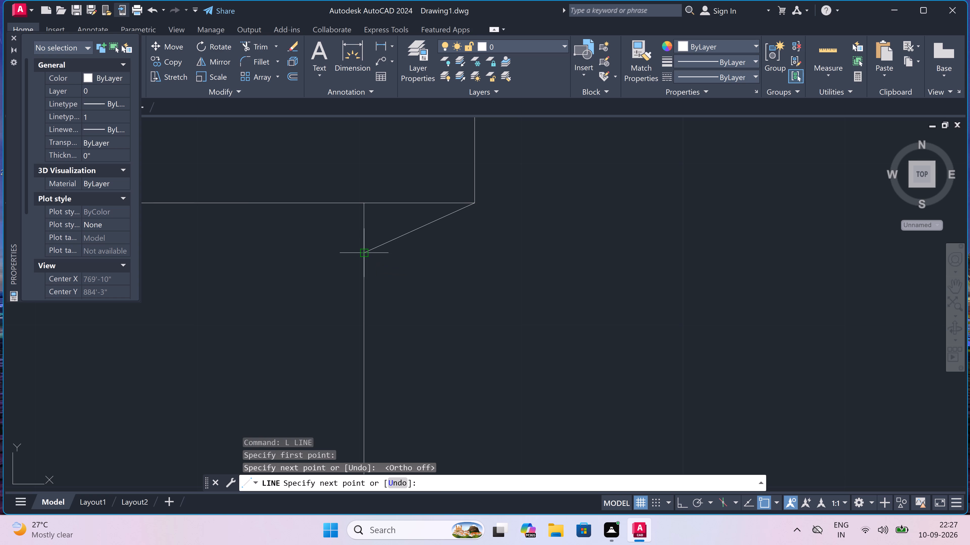
{"action": "key", "text": "Escape"}
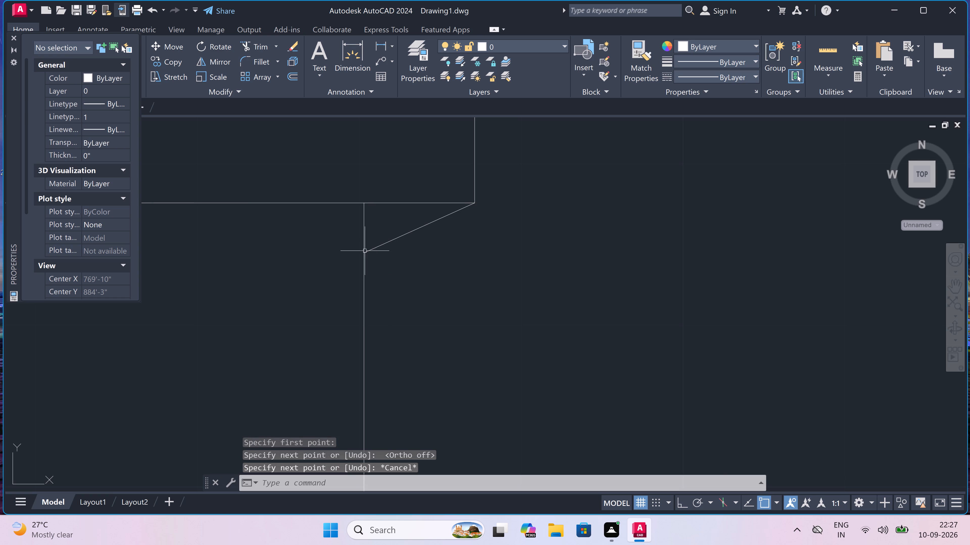
Examine the elevation with its SECTION title and the floor plan below, checking the rebuilt cap slab against the other slabs.
{"action": "scroll", "coordinate": [371, 230], "scroll_direction": "down", "scroll_amount": 7}
{"action": "scroll", "coordinate": [341, 235], "scroll_direction": "down", "scroll_amount": 4}
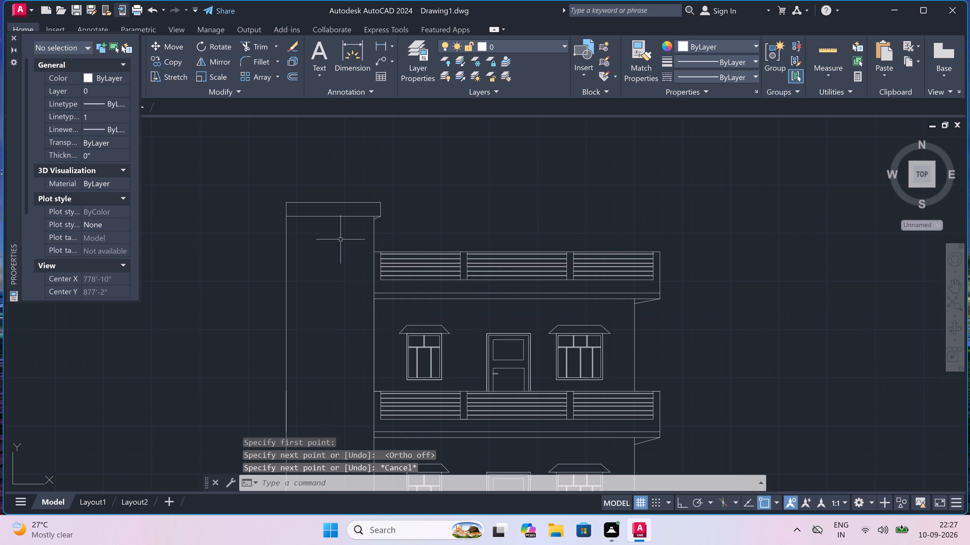
{"action": "scroll", "coordinate": [322, 284], "scroll_direction": "up", "scroll_amount": 3}
{"action": "scroll", "coordinate": [312, 276], "scroll_direction": "down", "scroll_amount": 2}
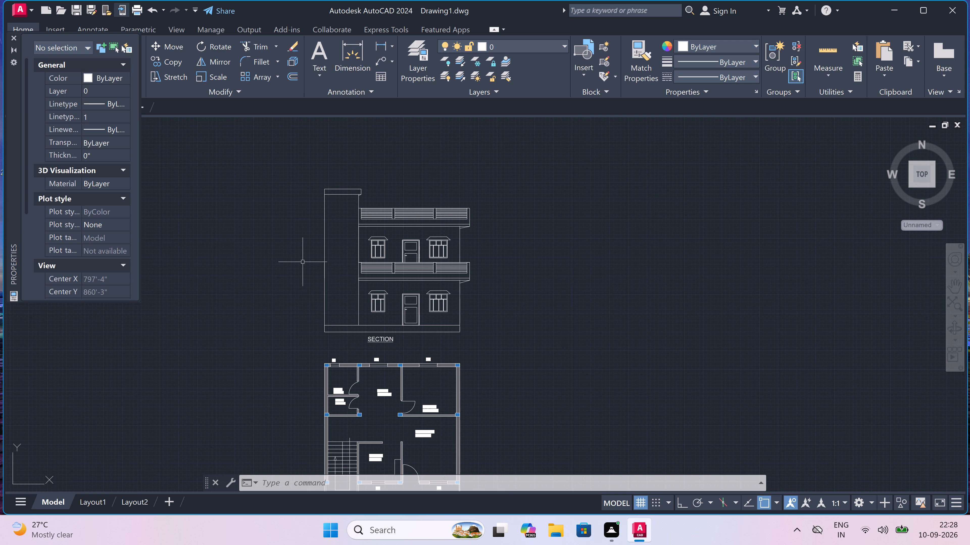
{"action": "scroll", "coordinate": [344, 211], "scroll_direction": "up", "scroll_amount": 1}
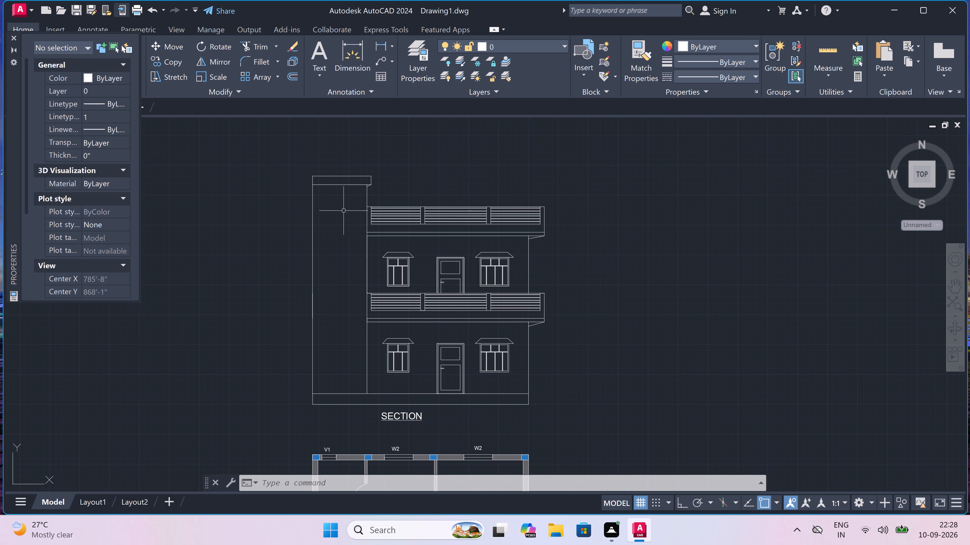
{"action": "scroll", "coordinate": [344, 211], "scroll_direction": "down", "scroll_amount": 2}
{"action": "scroll", "coordinate": [342, 213], "scroll_direction": "up", "scroll_amount": 1}
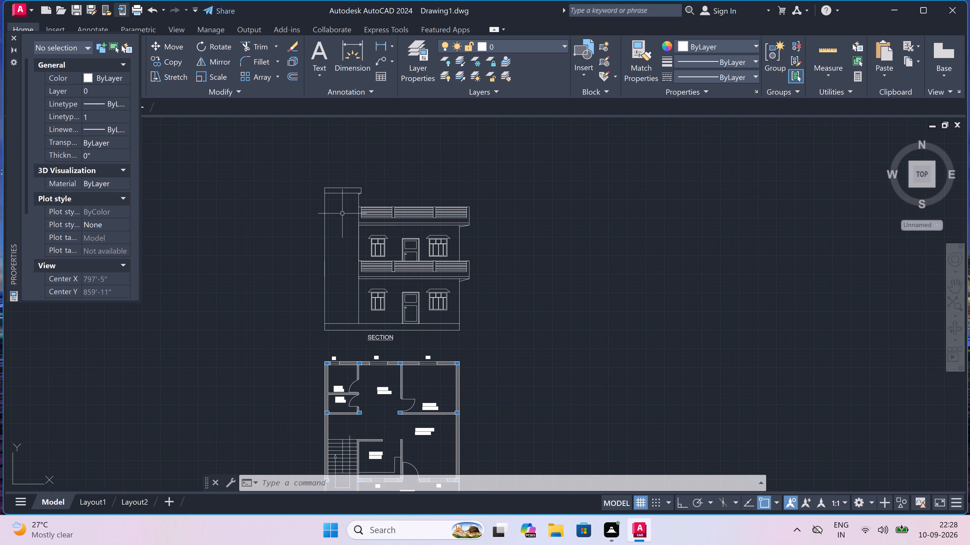
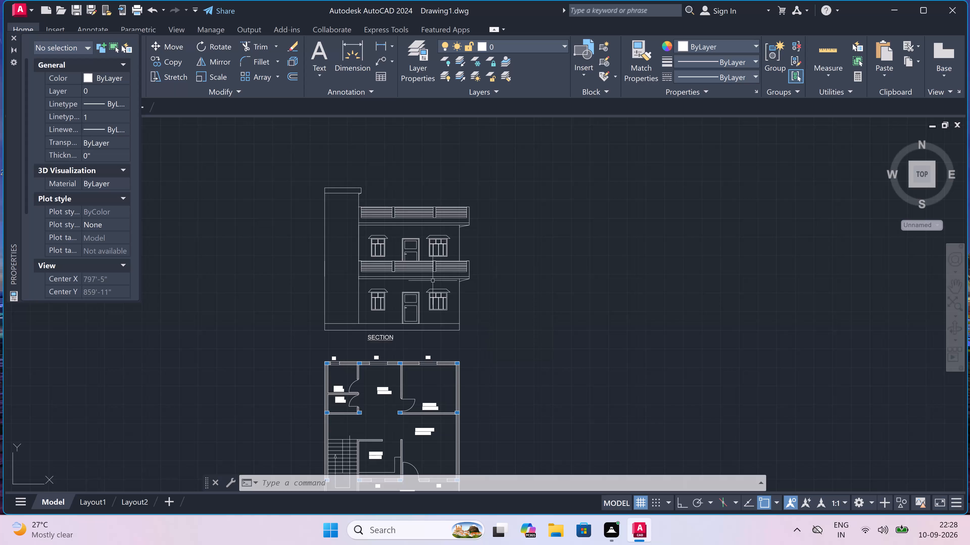
Examine the finished elevation with its SECTION title and the floor plan below, overall and in detail.
{"action": "scroll", "coordinate": [408, 277], "scroll_direction": "down", "scroll_amount": 2}
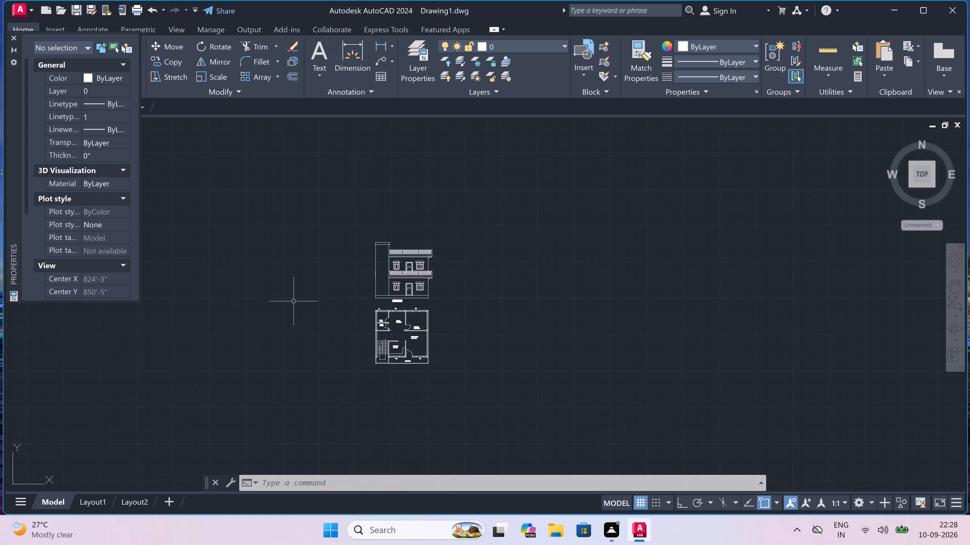
{"action": "scroll", "coordinate": [298, 301], "scroll_direction": "up", "scroll_amount": 2}
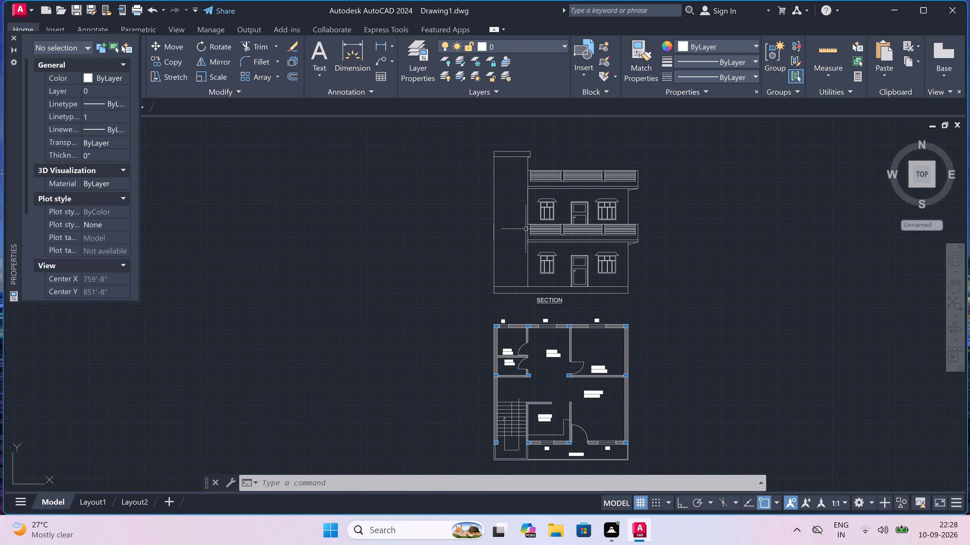
{"action": "scroll", "coordinate": [527, 229], "scroll_direction": "down", "scroll_amount": 1}
{"action": "scroll", "coordinate": [575, 212], "scroll_direction": "up", "scroll_amount": 2}
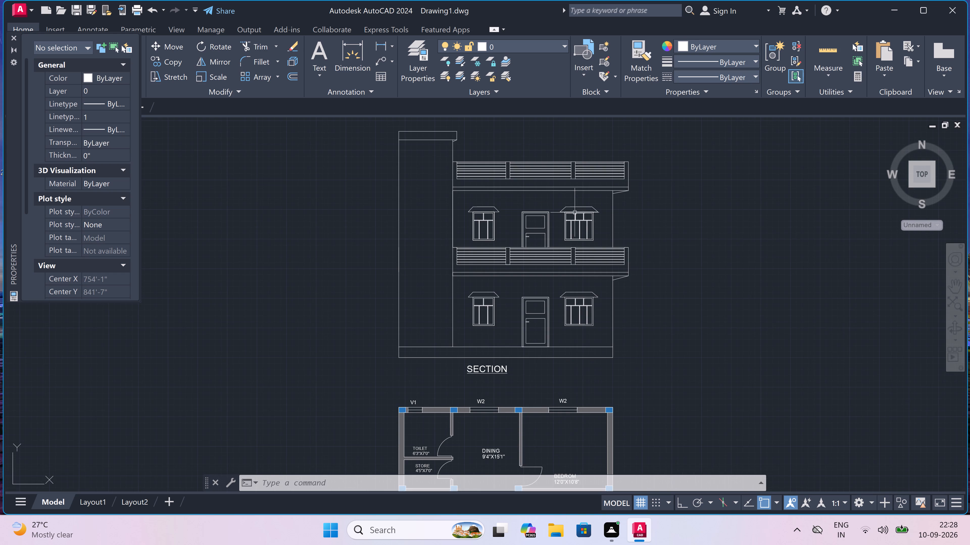
{"action": "scroll", "coordinate": [575, 212], "scroll_direction": "down", "scroll_amount": 1}
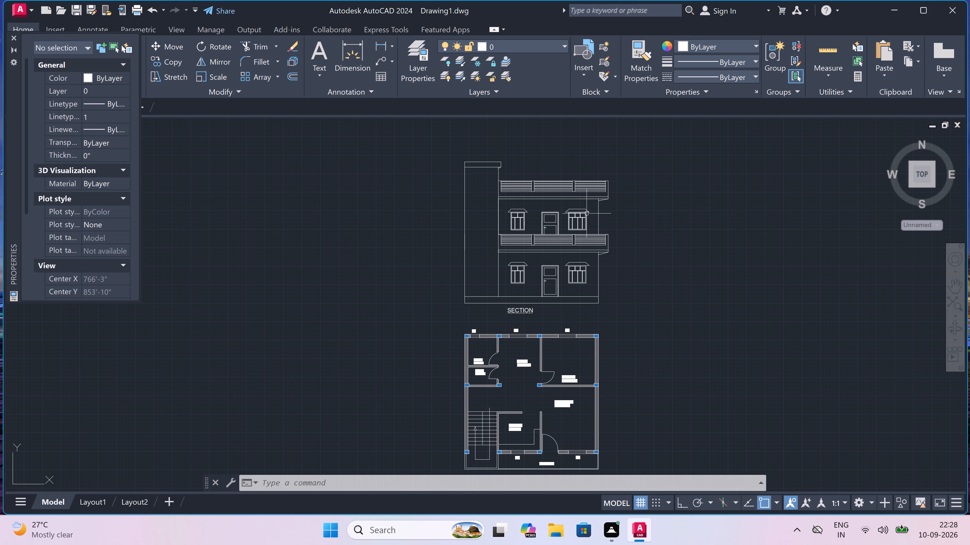
{"action": "scroll", "coordinate": [485, 356], "scroll_direction": "down", "scroll_amount": 1}
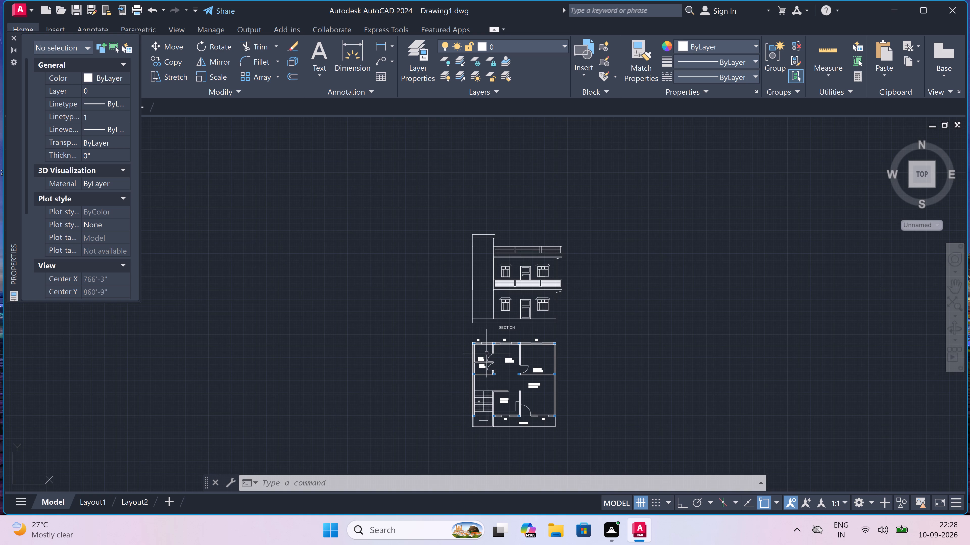
{"action": "scroll", "coordinate": [503, 358], "scroll_direction": "up", "scroll_amount": 2}
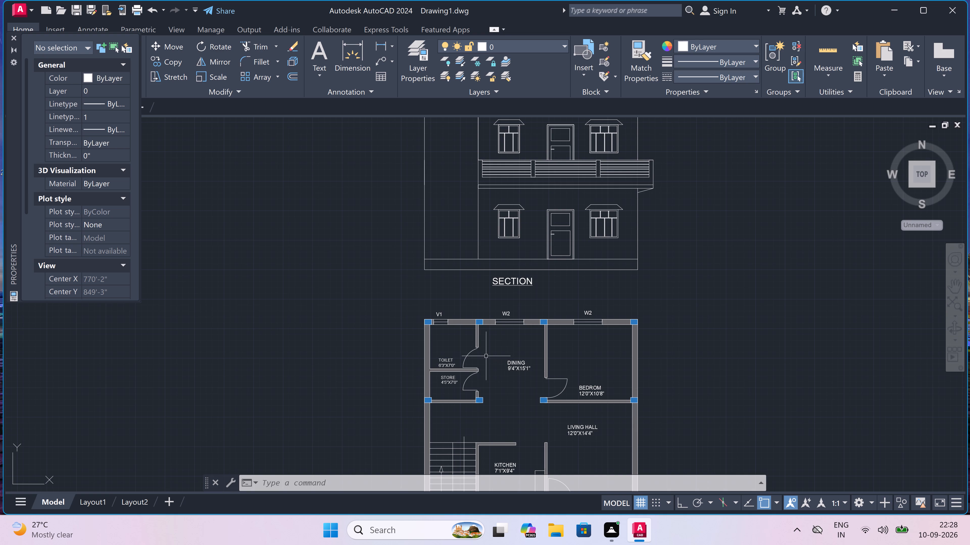
{"action": "scroll", "coordinate": [495, 333], "scroll_direction": "down", "scroll_amount": 1}
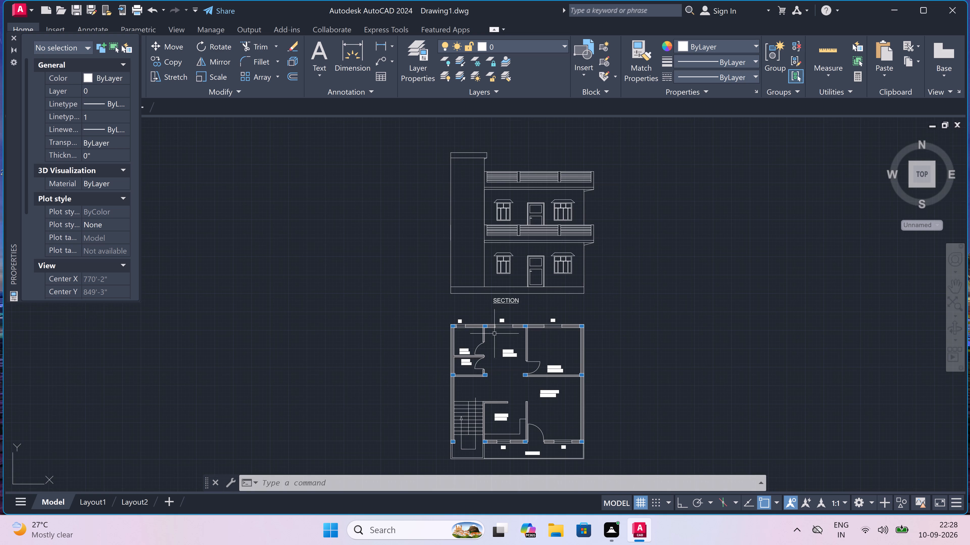
Close the Properties palette and open the recent drawing 10-09-26 GROUND FLLOR PLAN 2.dwg.
{"action": "left_click", "coordinate": [11, 35]}
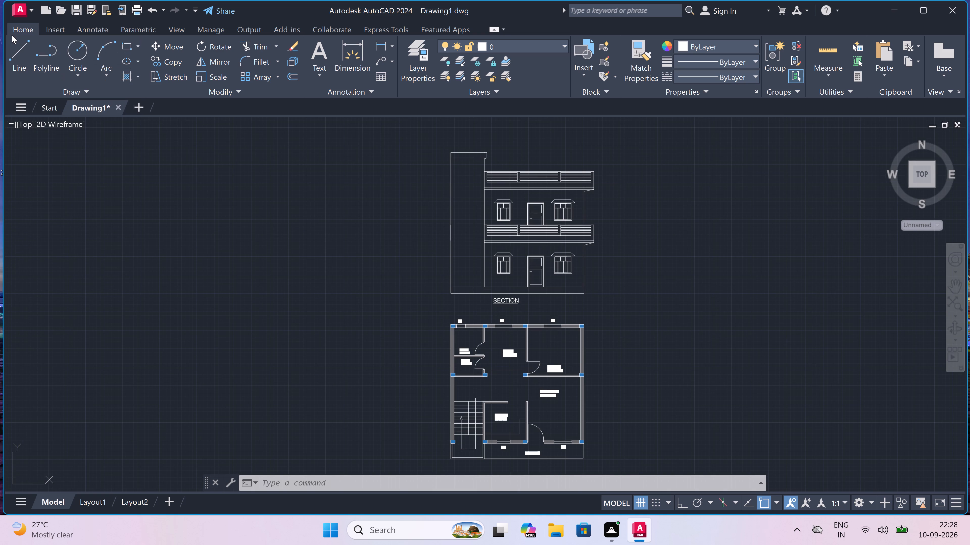
{"action": "left_click", "coordinate": [19, 4]}
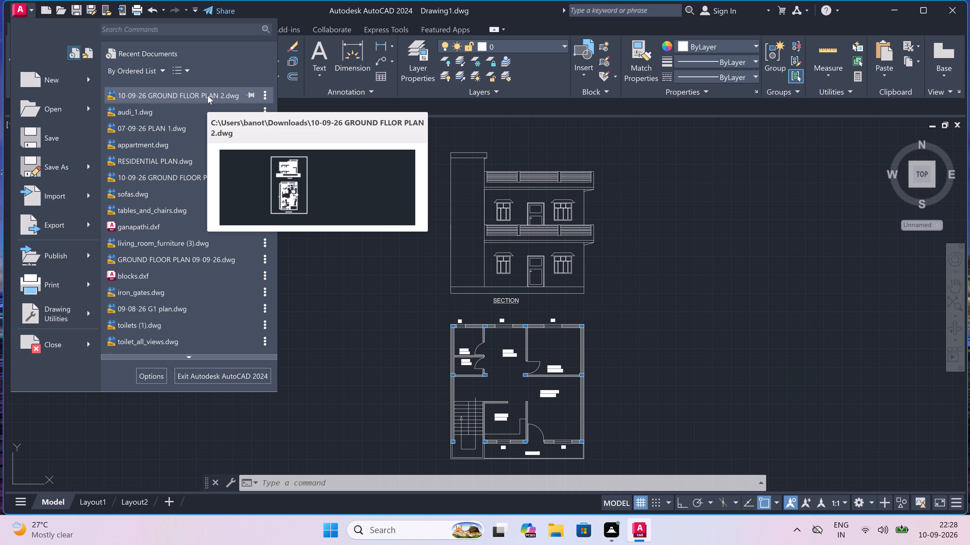
{"action": "double_click", "coordinate": [207, 93]}
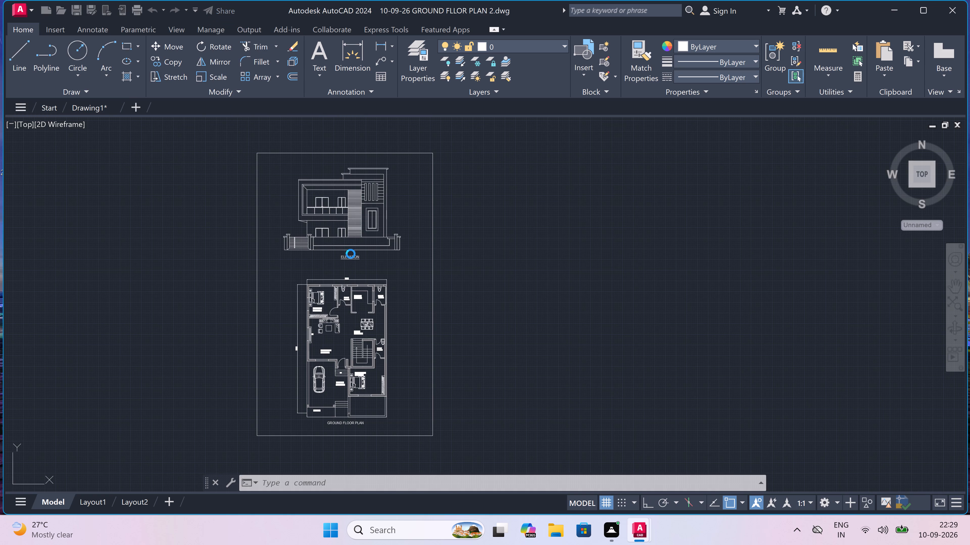
Examine the opened drawing's elevation and its furnished ground floor plan for furniture and fixtures to reuse.
{"action": "scroll", "coordinate": [332, 227], "scroll_direction": "up", "scroll_amount": 2}
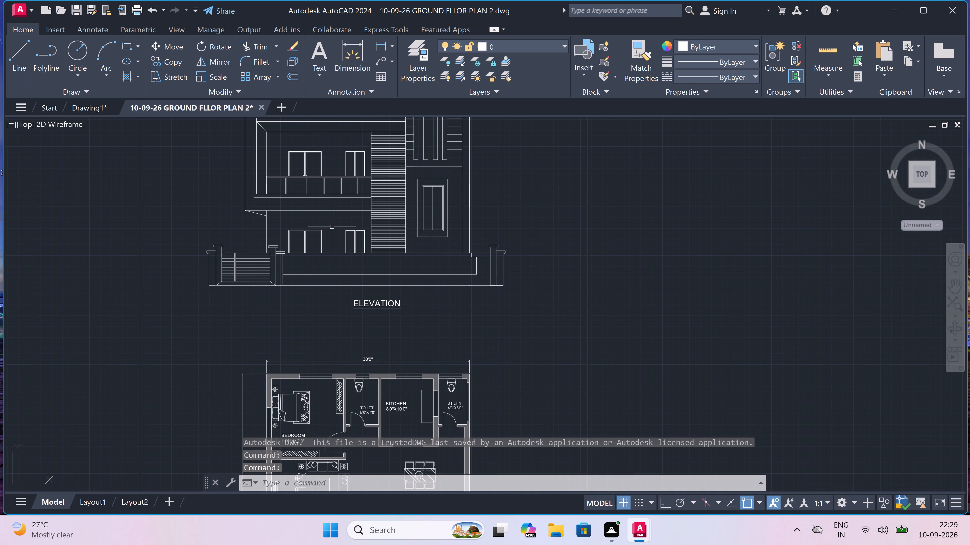
{"action": "scroll", "coordinate": [332, 227], "scroll_direction": "down", "scroll_amount": 1}
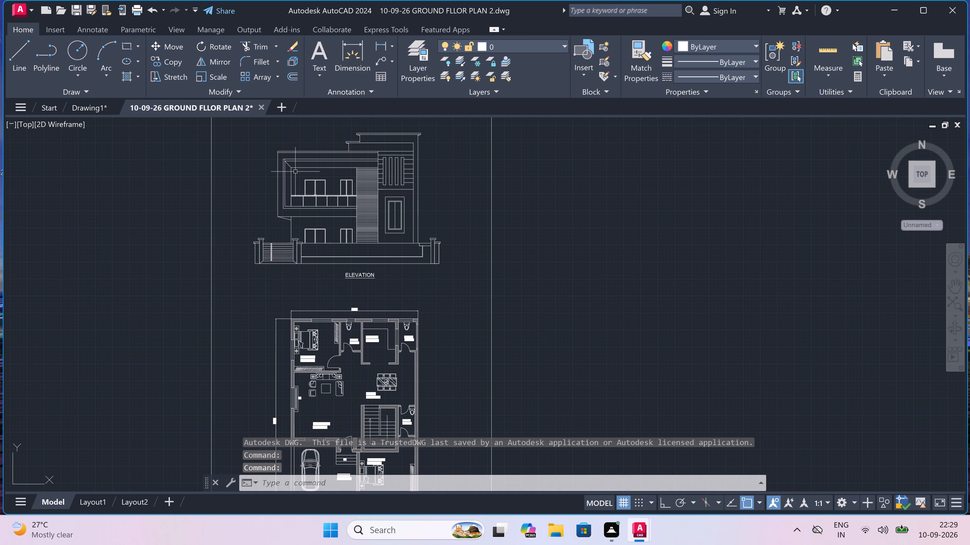
{"action": "scroll", "coordinate": [315, 124], "scroll_direction": "up", "scroll_amount": 2}
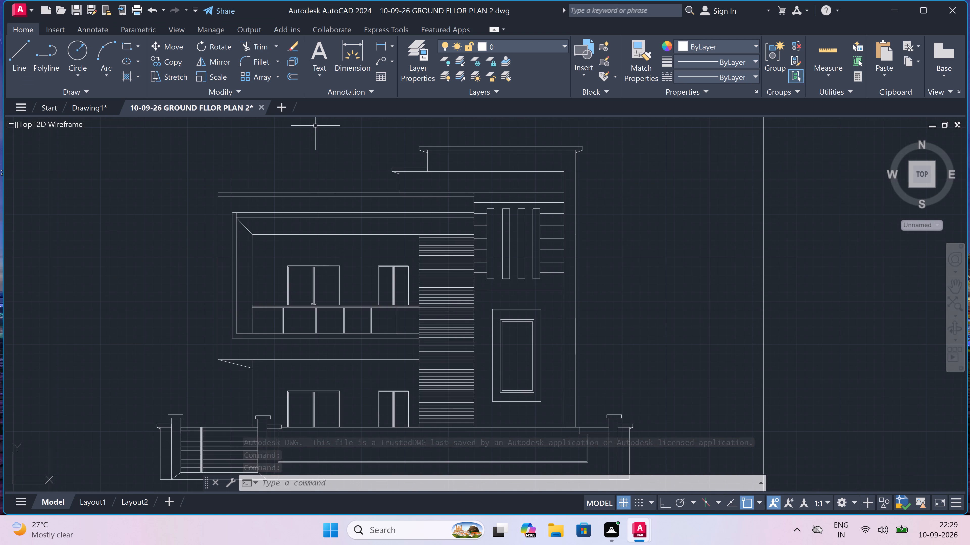
{"action": "scroll", "coordinate": [316, 128], "scroll_direction": "down", "scroll_amount": 4}
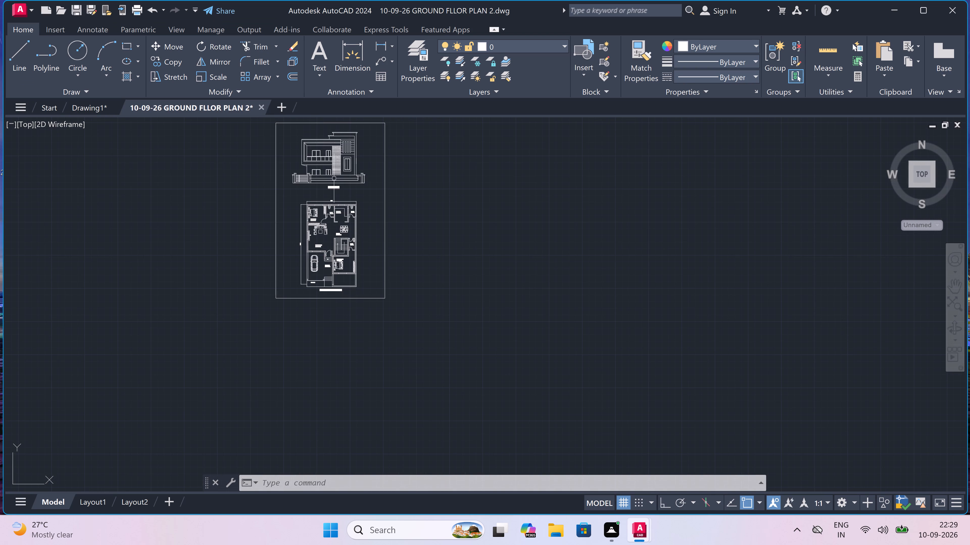
{"action": "scroll", "coordinate": [339, 209], "scroll_direction": "up", "scroll_amount": 1}
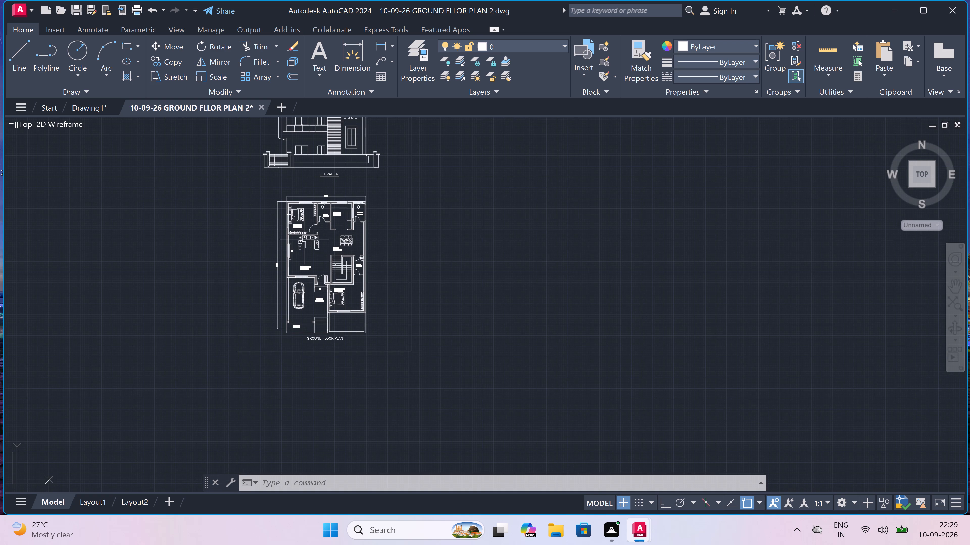
{"action": "scroll", "coordinate": [304, 239], "scroll_direction": "up", "scroll_amount": 2}
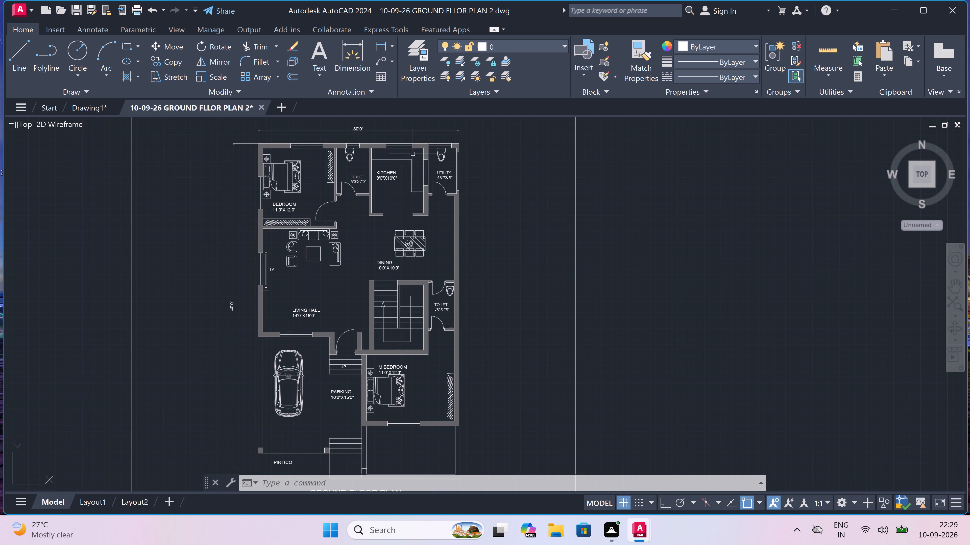
Copy the utility's WC, the dining table with six chairs, and the upper bedroom's bed with side tables to the clipboard.
{"action": "scroll", "coordinate": [445, 146], "scroll_direction": "up", "scroll_amount": 3}
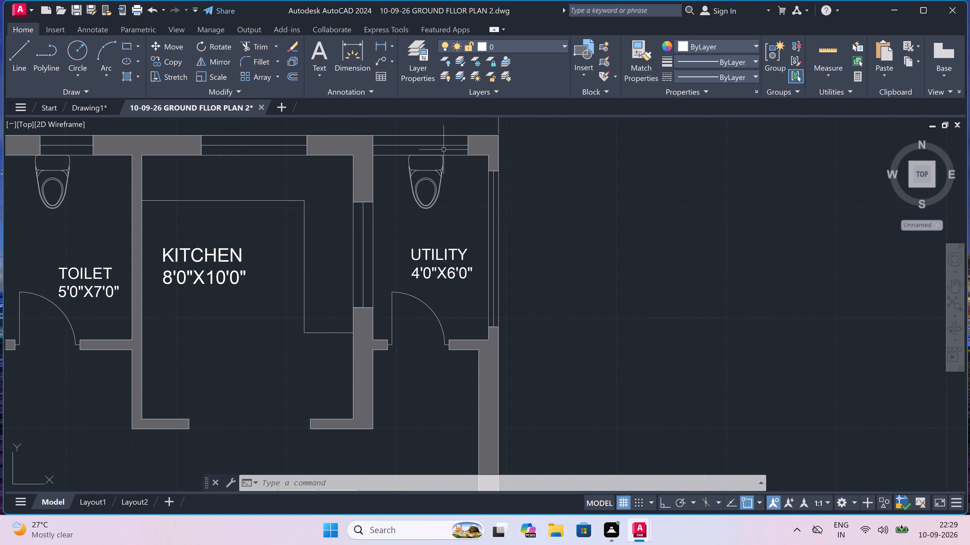
{"action": "left_click", "coordinate": [431, 171]}
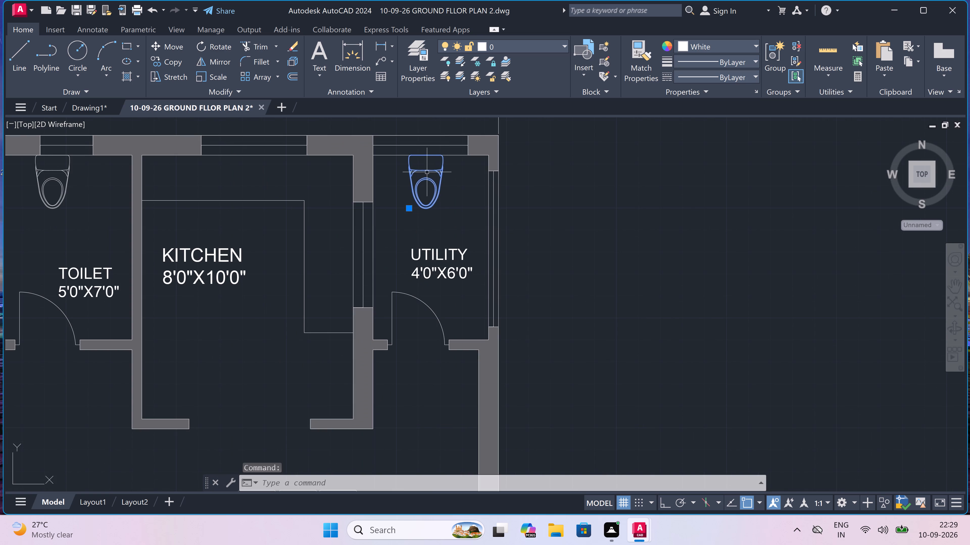
{"action": "scroll", "coordinate": [427, 172], "scroll_direction": "down", "scroll_amount": 4}
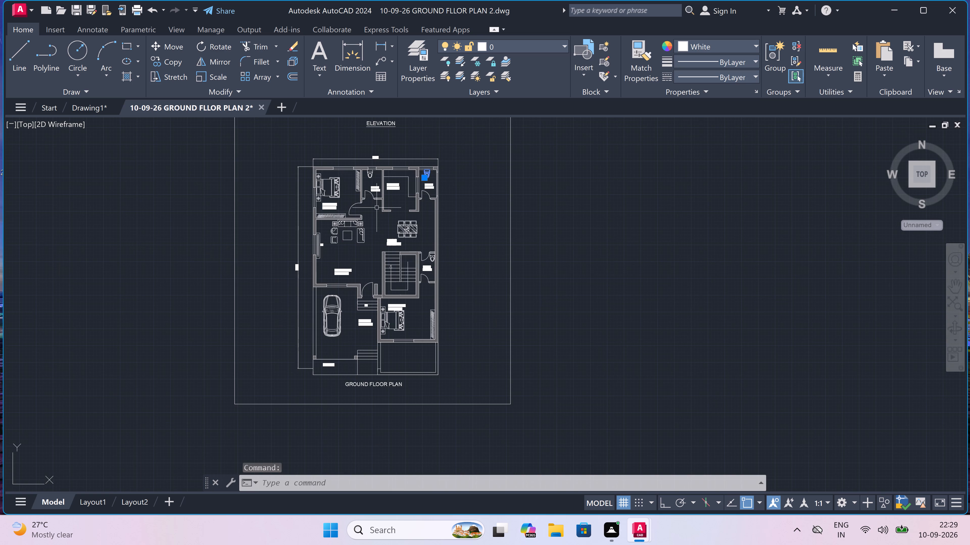
{"action": "scroll", "coordinate": [398, 223], "scroll_direction": "up", "scroll_amount": 2}
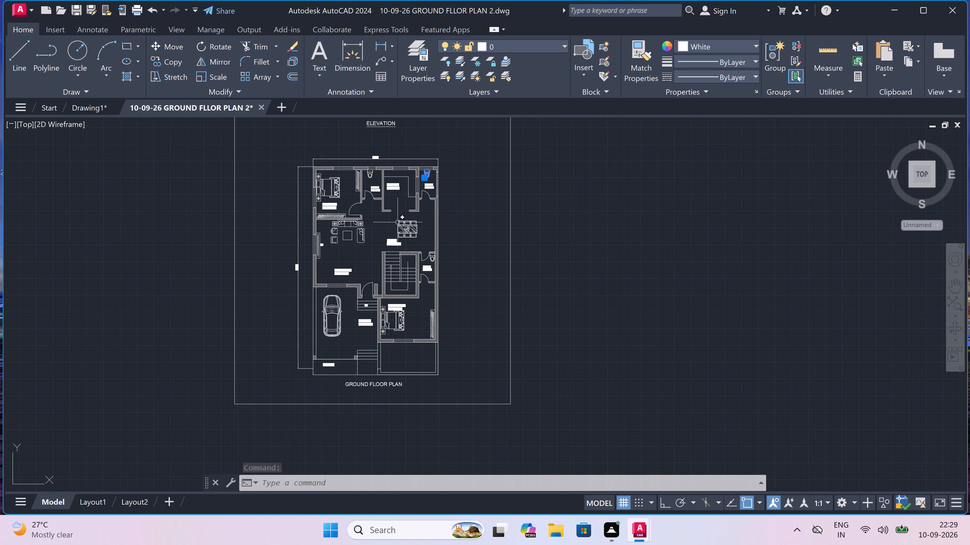
{"action": "scroll", "coordinate": [454, 219], "scroll_direction": "up", "scroll_amount": 2}
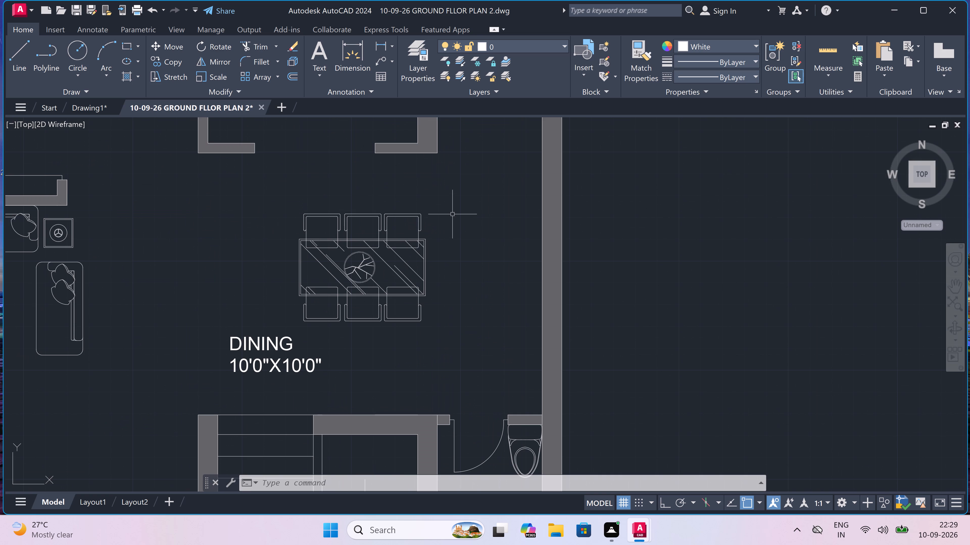
{"action": "left_click", "coordinate": [438, 200]}
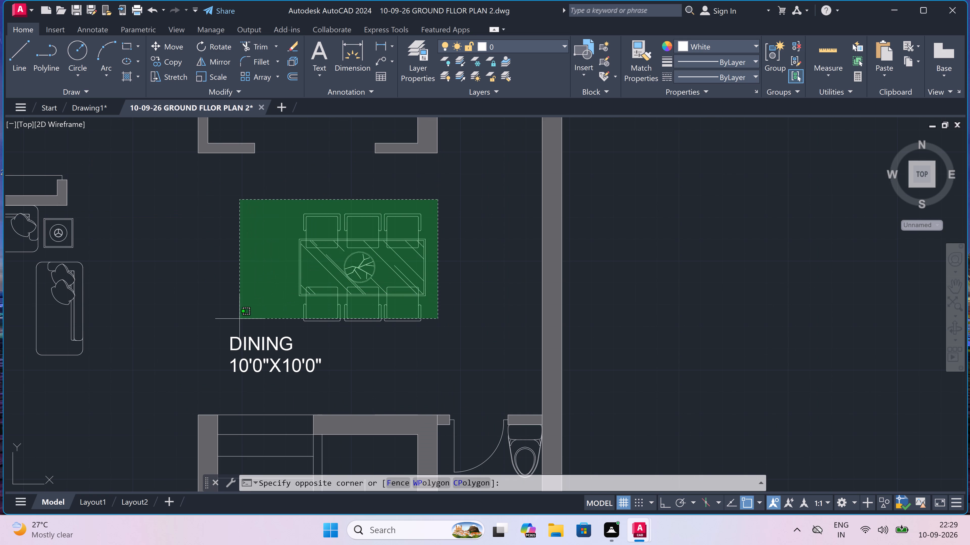
{"action": "left_click", "coordinate": [234, 324]}
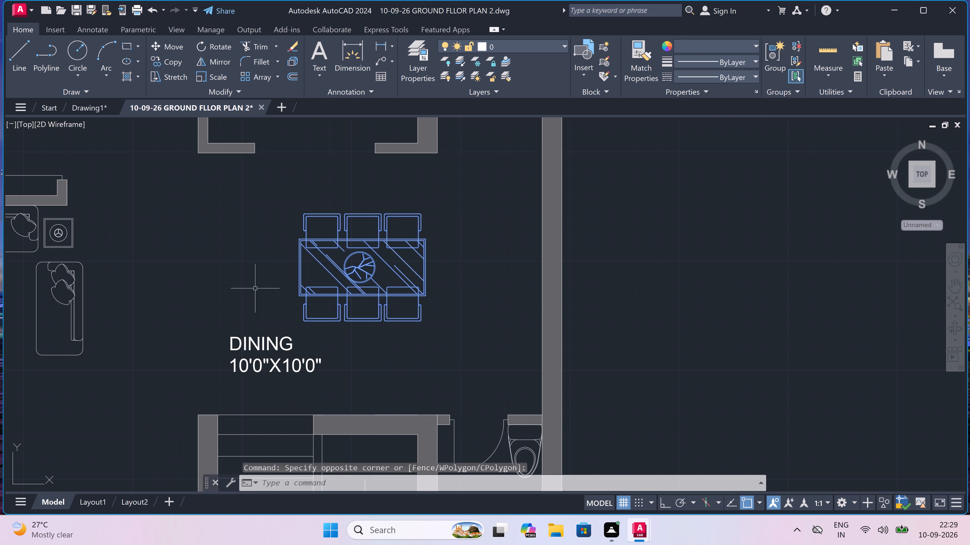
{"action": "scroll", "coordinate": [259, 278], "scroll_direction": "down", "scroll_amount": 4}
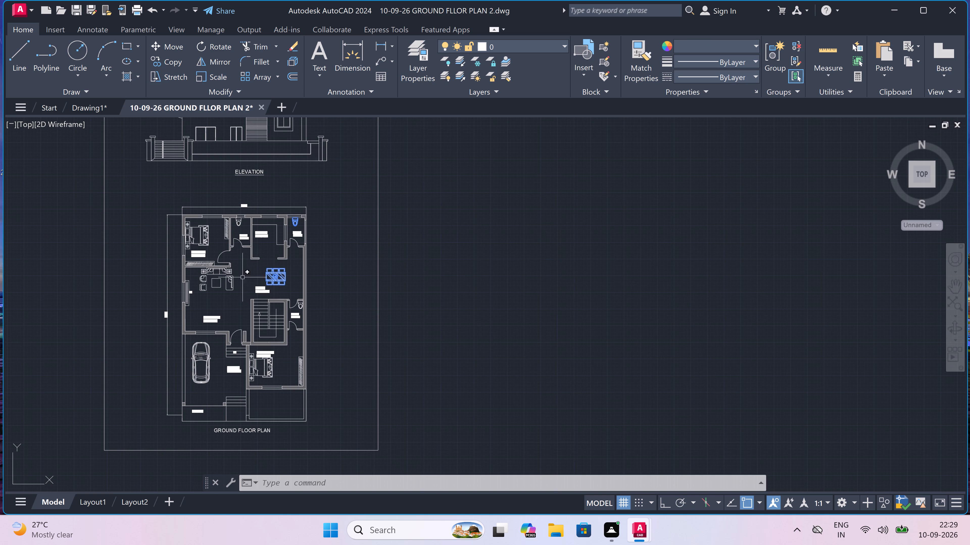
{"action": "scroll", "coordinate": [207, 243], "scroll_direction": "up", "scroll_amount": 3}
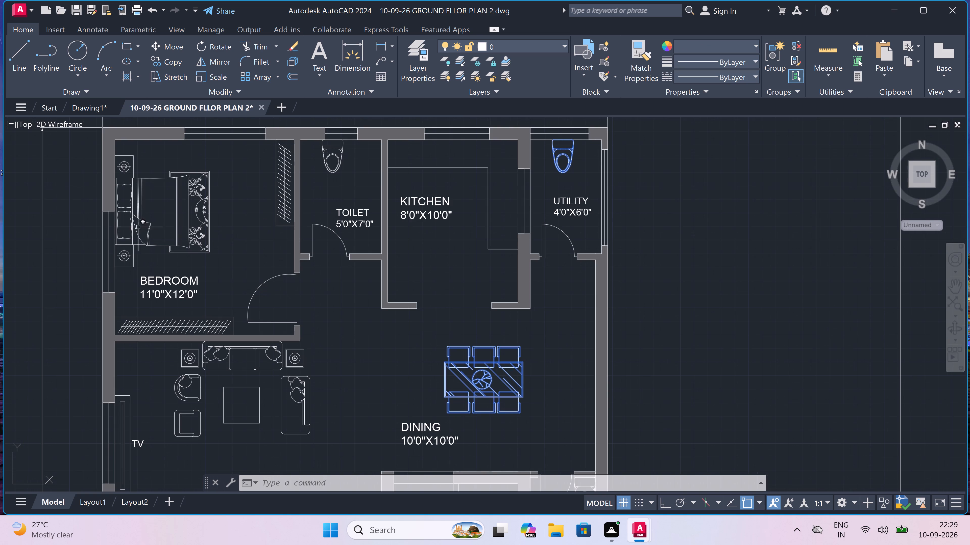
{"action": "scroll", "coordinate": [222, 203], "scroll_direction": "down", "scroll_amount": 2}
{"action": "scroll", "coordinate": [167, 179], "scroll_direction": "up", "scroll_amount": 3}
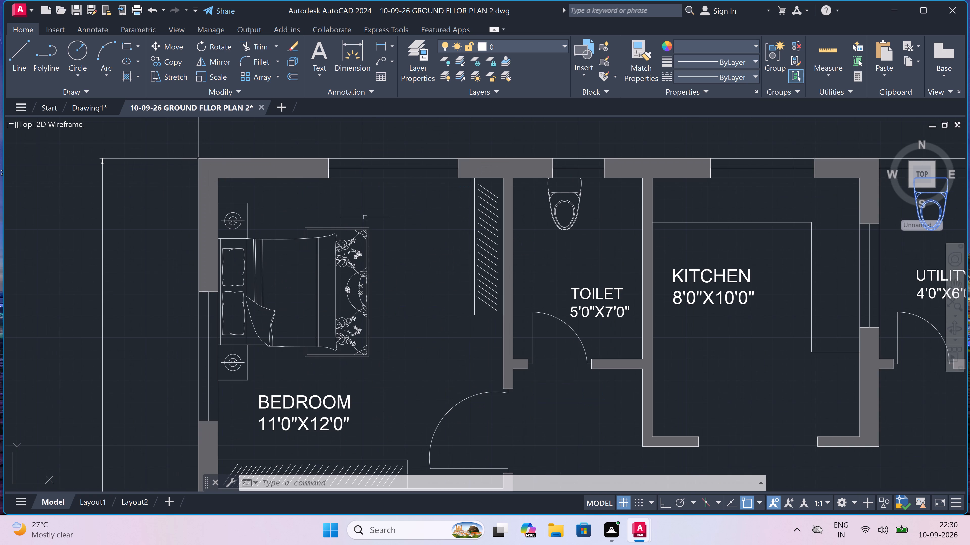
{"action": "left_click", "coordinate": [384, 186]}
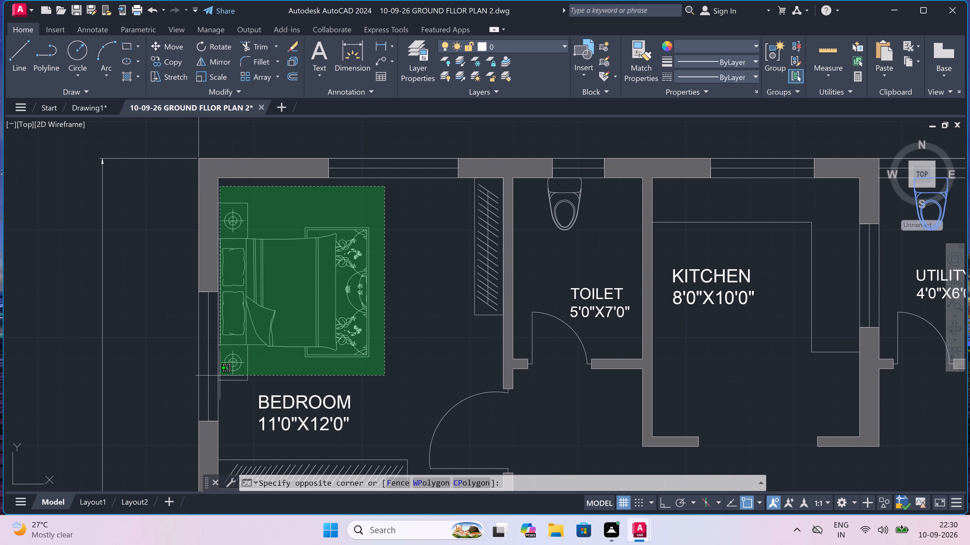
{"action": "left_click", "coordinate": [223, 382]}
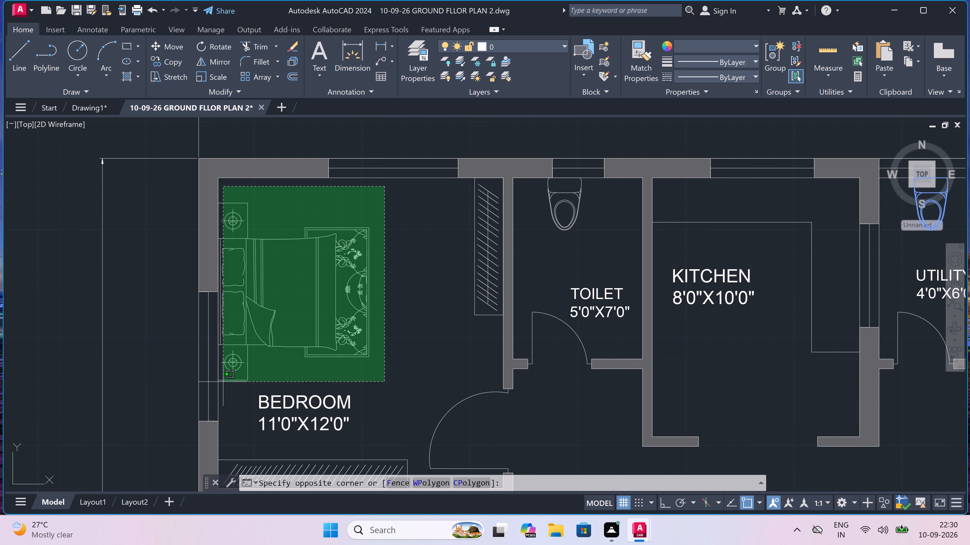
{"action": "scroll", "coordinate": [293, 310], "scroll_direction": "down", "scroll_amount": 4}
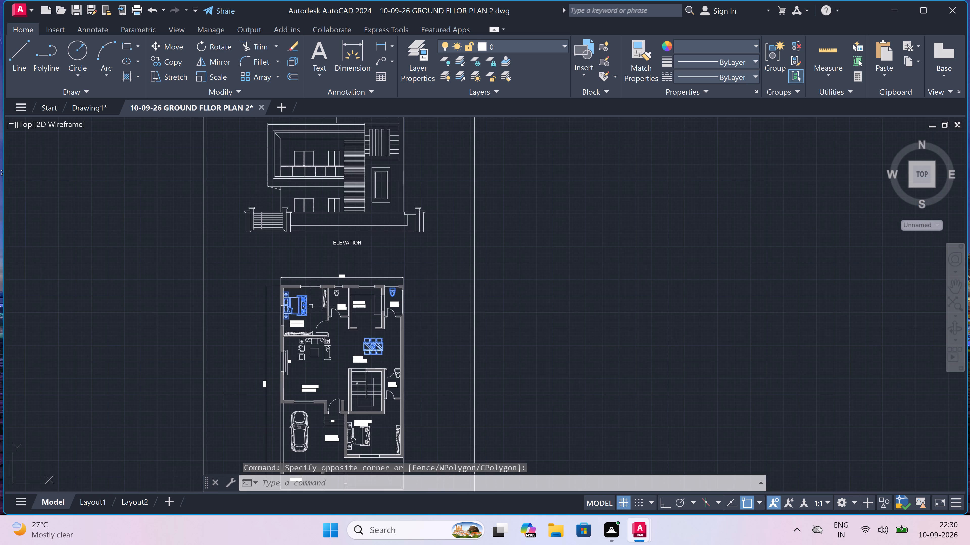
{"action": "scroll", "coordinate": [300, 347], "scroll_direction": "up", "scroll_amount": 3}
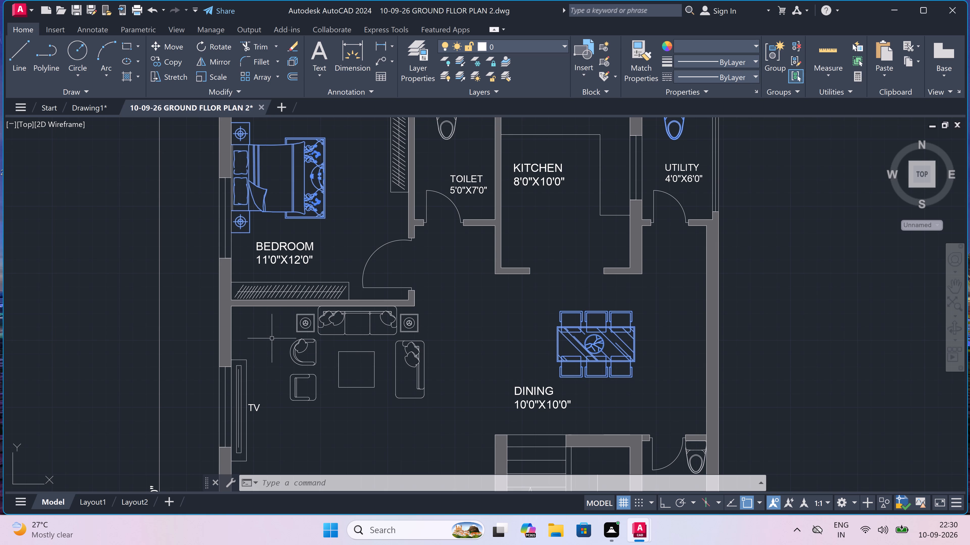
{"action": "key", "text": "ctrl+c"}
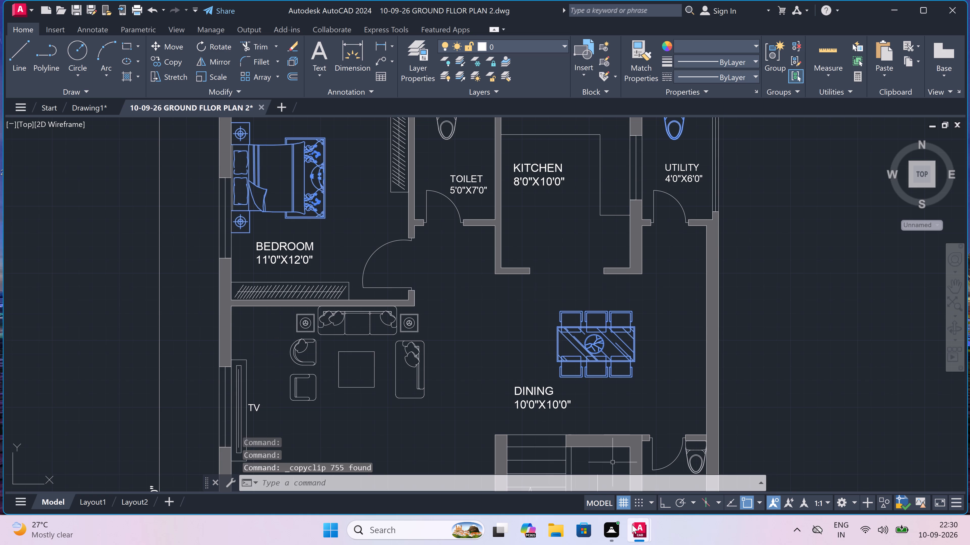
Switch back to Drawing1 and paste the copied WC, dining set and bed in the empty space beside the floor plan.
{"action": "left_click", "coordinate": [605, 476]}
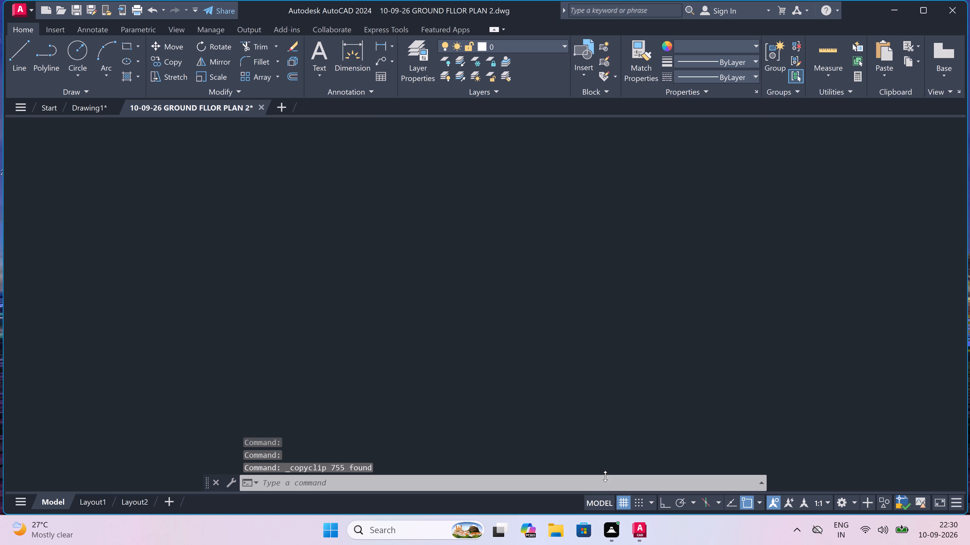
{"action": "key", "text": "ctrl+v"}
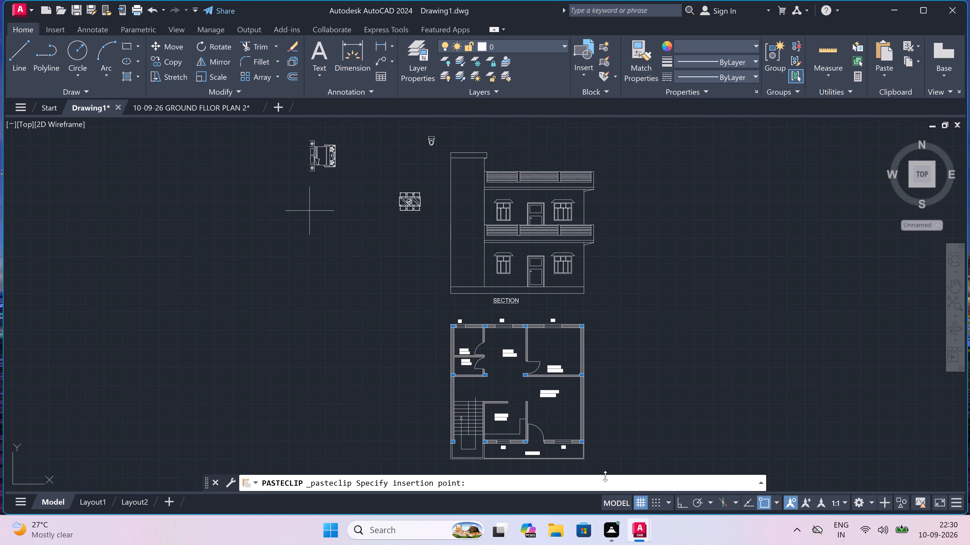
{"action": "scroll", "coordinate": [582, 524], "scroll_direction": "down", "scroll_amount": 3}
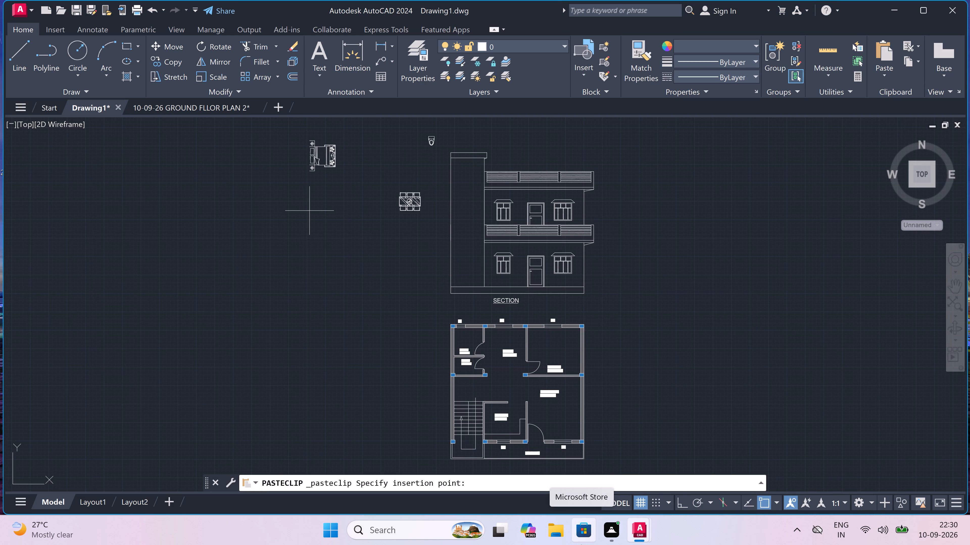
{"action": "scroll", "coordinate": [215, 299], "scroll_direction": "down", "scroll_amount": 3}
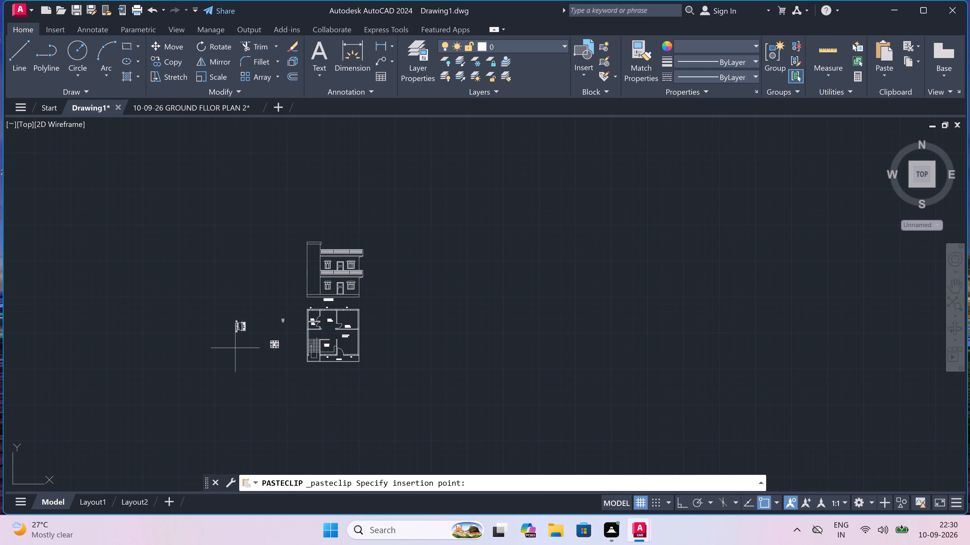
{"action": "scroll", "coordinate": [234, 348], "scroll_direction": "up", "scroll_amount": 3}
{"action": "left_click", "coordinate": [303, 350]}
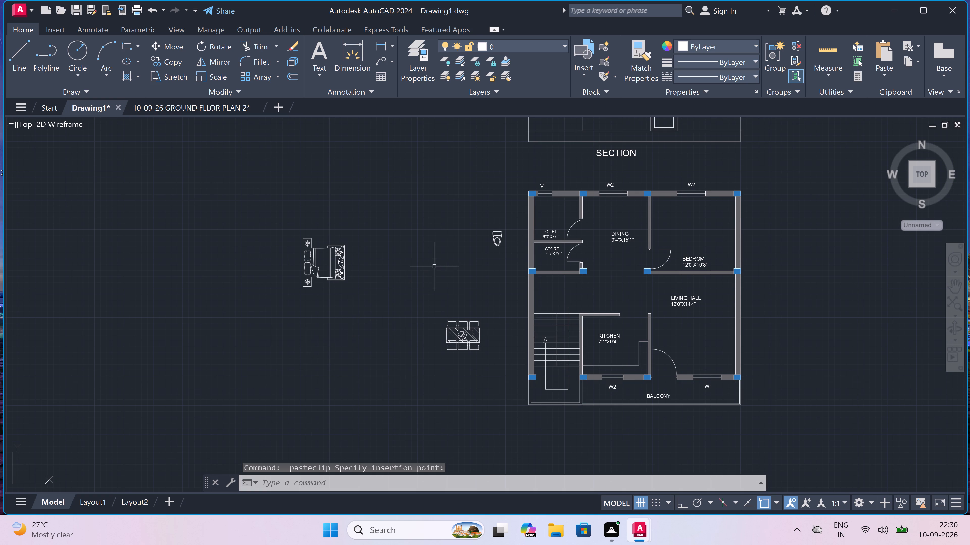
Move the WC by the midpoint of its tank's back edge into the TOILET, against the outer wall at ventilator V1.
{"action": "scroll", "coordinate": [499, 244], "scroll_direction": "up", "scroll_amount": 3}
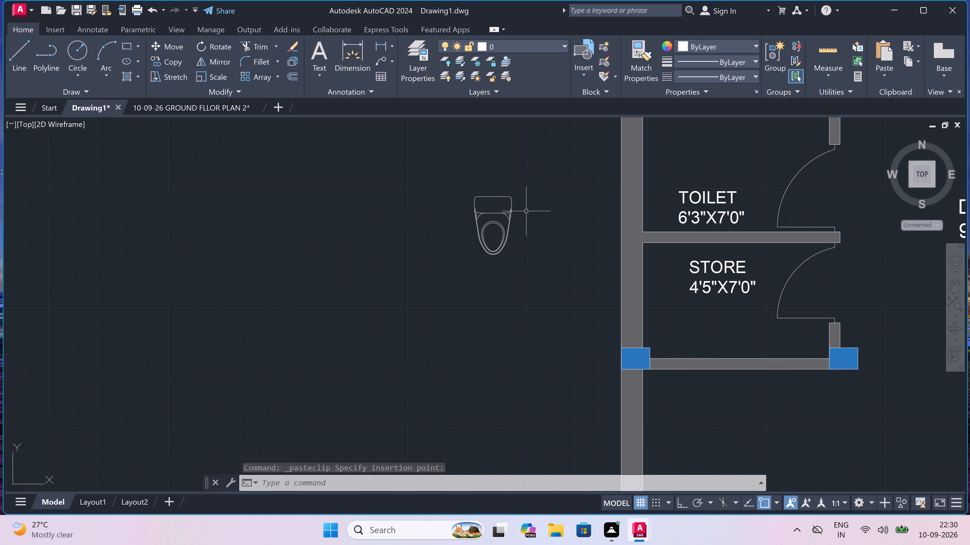
{"action": "left_click_drag", "start_coordinate": [520, 163], "coordinate": [518, 168]}
{"action": "left_click", "coordinate": [367, 298]}
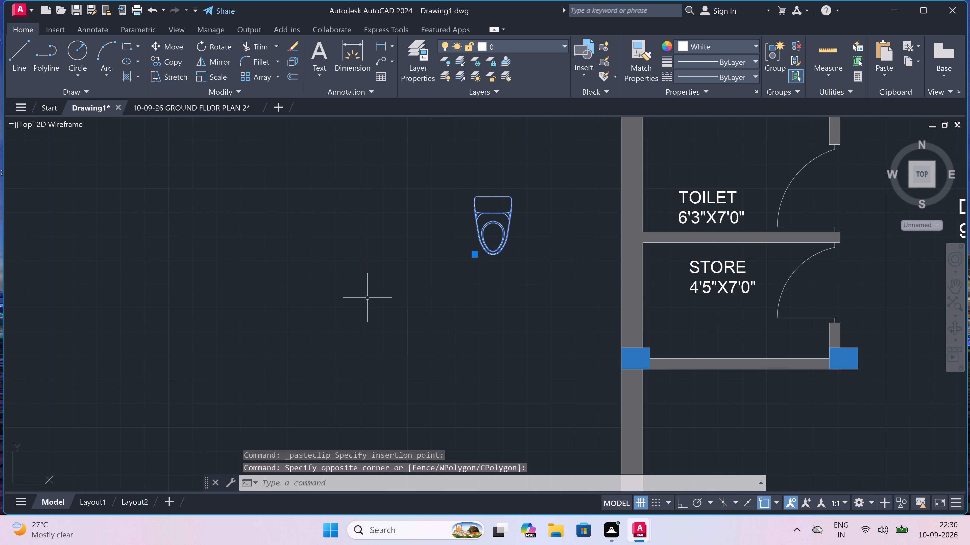
{"action": "left_click", "coordinate": [175, 45]}
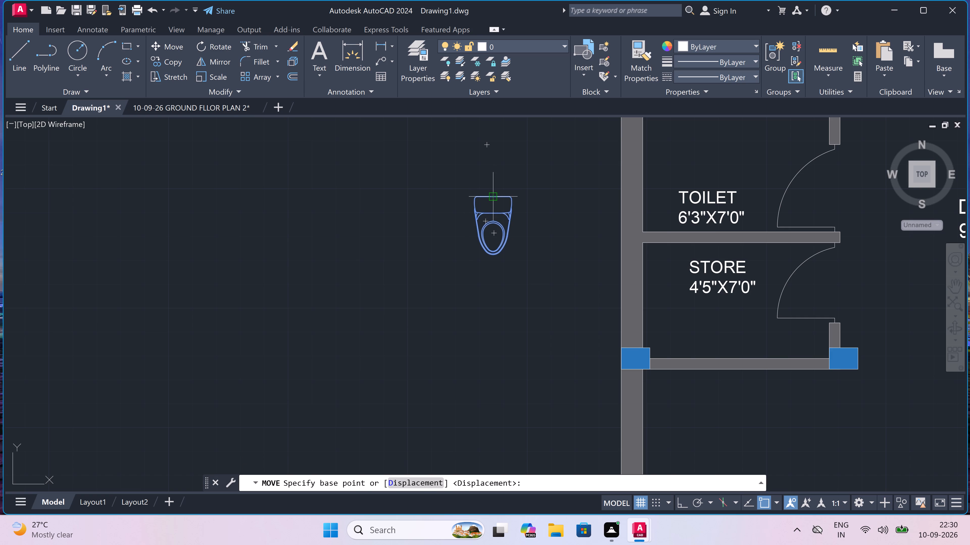
{"action": "left_click", "coordinate": [490, 198]}
{"action": "scroll", "coordinate": [255, 236], "scroll_direction": "down", "scroll_amount": 4}
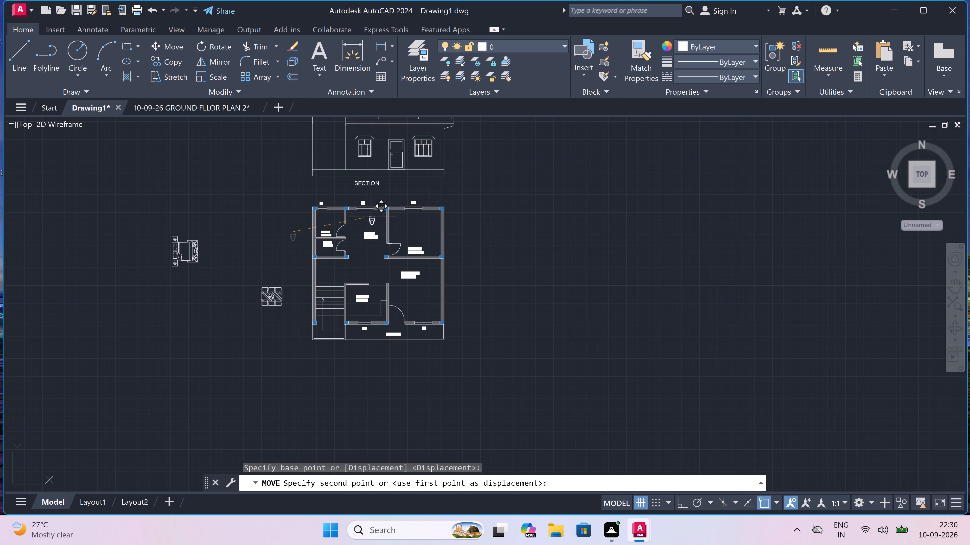
{"action": "scroll", "coordinate": [303, 205], "scroll_direction": "up", "scroll_amount": 3}
{"action": "scroll", "coordinate": [360, 231], "scroll_direction": "up", "scroll_amount": 3}
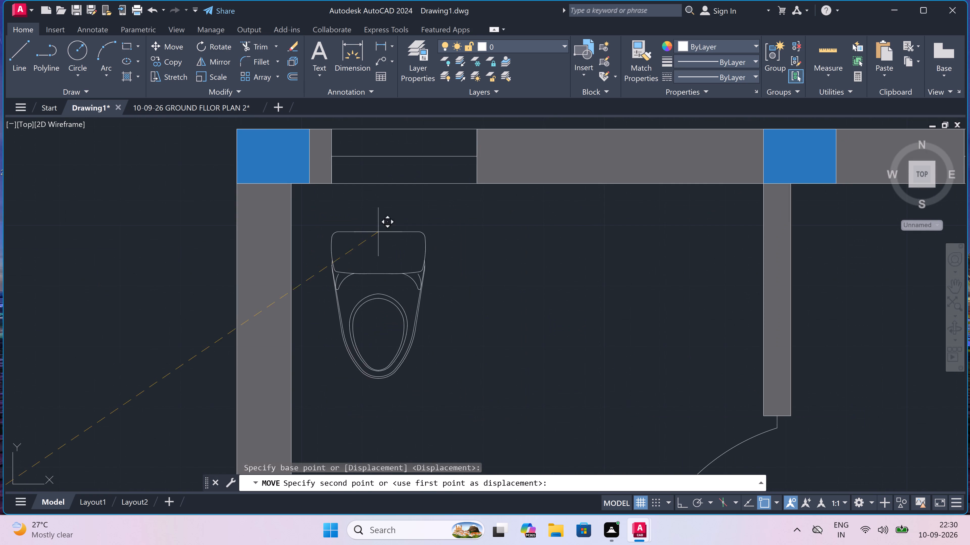
{"action": "left_click", "coordinate": [420, 185]}
Scale the six-chair dining set down to about two-thirds of its size, using the table's centre as base point.
{"action": "scroll", "coordinate": [270, 221], "scroll_direction": "down", "scroll_amount": 5}
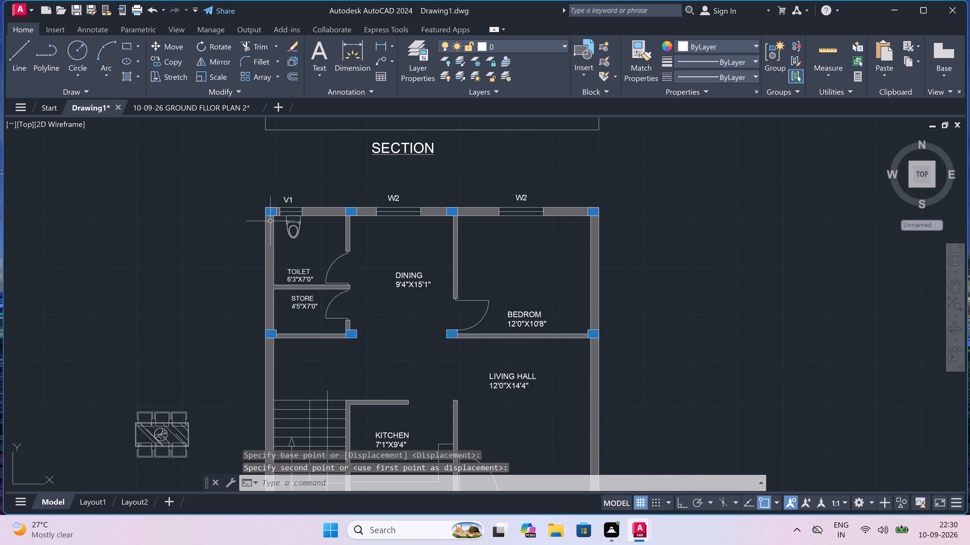
{"action": "scroll", "coordinate": [185, 259], "scroll_direction": "down", "scroll_amount": 2}
{"action": "scroll", "coordinate": [146, 332], "scroll_direction": "up", "scroll_amount": 2}
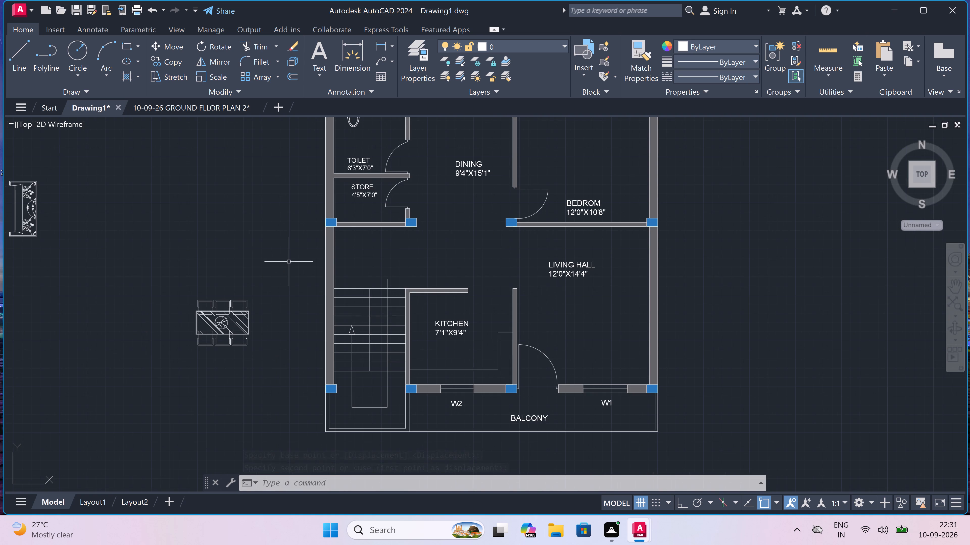
{"action": "scroll", "coordinate": [289, 262], "scroll_direction": "down", "scroll_amount": 1}
{"action": "scroll", "coordinate": [260, 285], "scroll_direction": "up", "scroll_amount": 1}
{"action": "left_click", "coordinate": [280, 277]}
{"action": "left_click", "coordinate": [133, 372]}
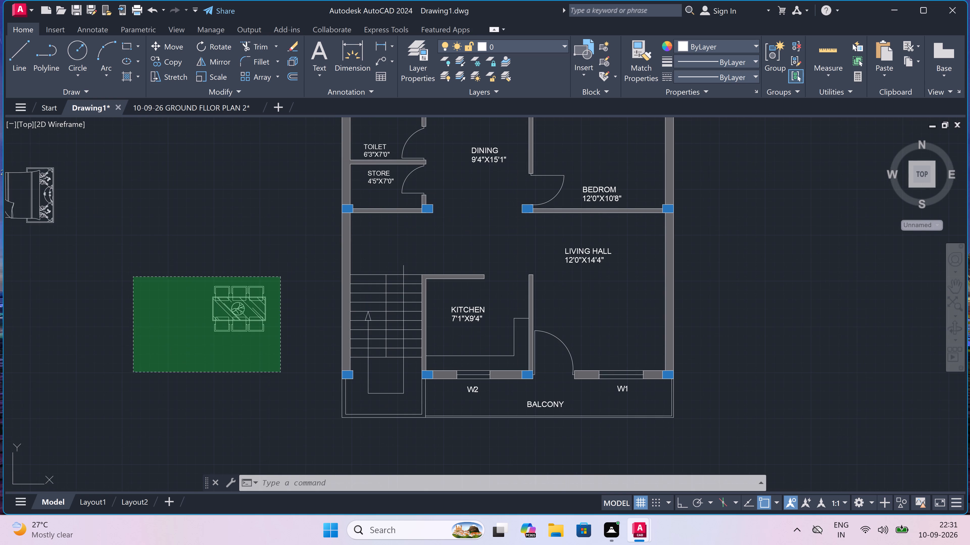
{"action": "left_click", "coordinate": [214, 78]}
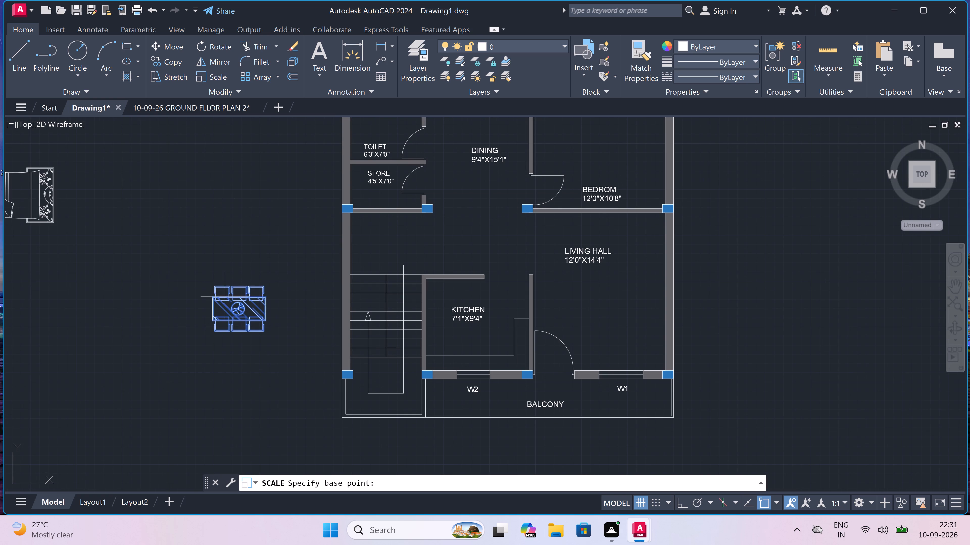
{"action": "scroll", "coordinate": [239, 309], "scroll_direction": "up", "scroll_amount": 2}
{"action": "left_click", "coordinate": [230, 312]}
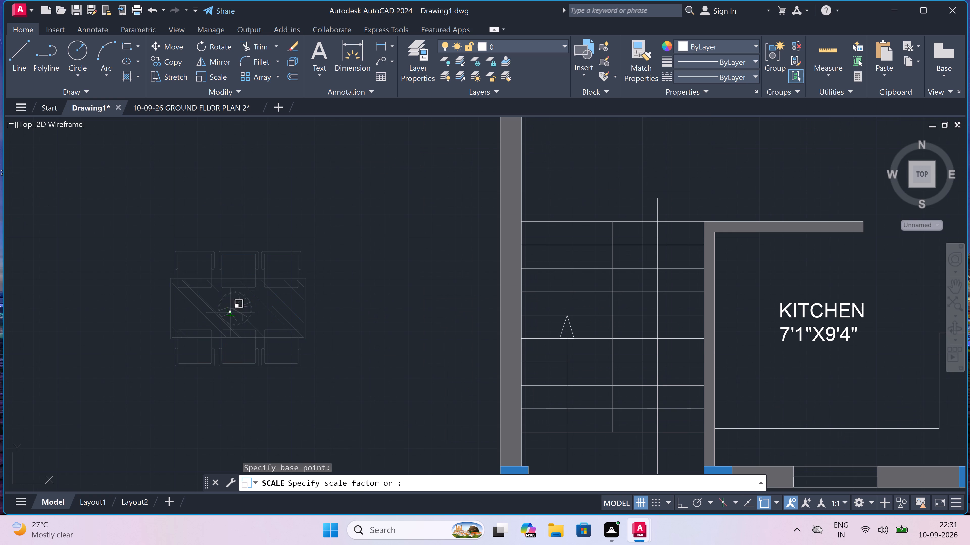
{"action": "left_click", "coordinate": [243, 269]}
Move the reduced dining set by its table centre into the DINING room, between the W2 window and the room label.
{"action": "left_click_drag", "start_coordinate": [301, 257], "coordinate": [300, 266]}
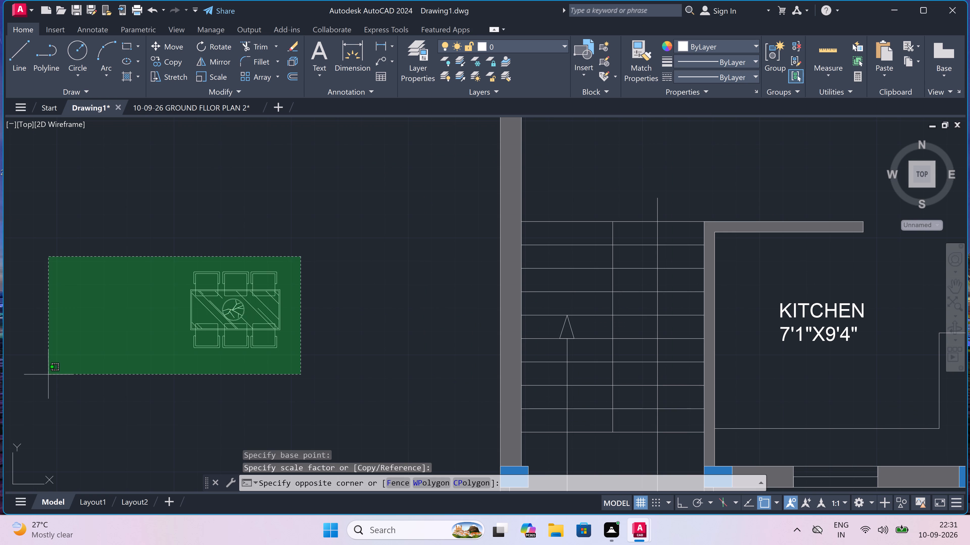
{"action": "left_click", "coordinate": [61, 369]}
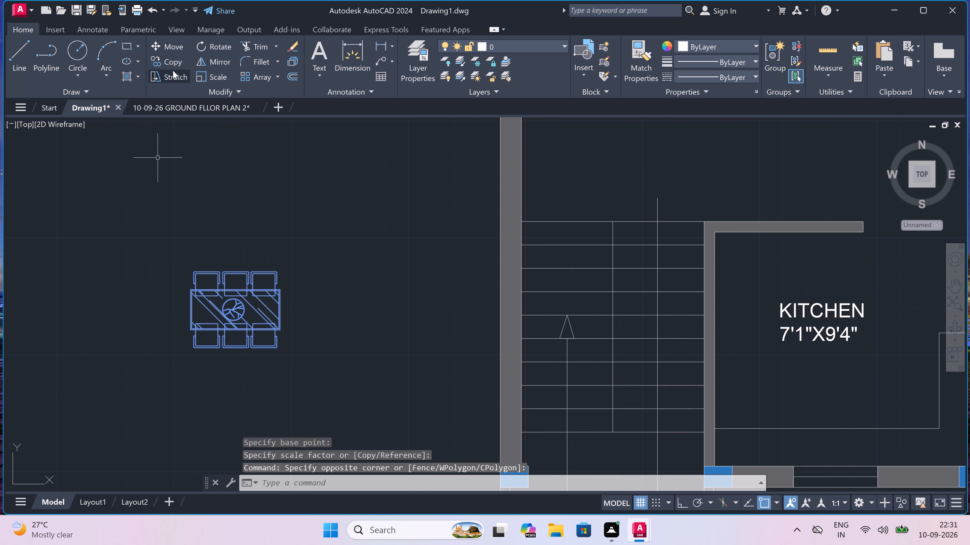
{"action": "left_click", "coordinate": [173, 45]}
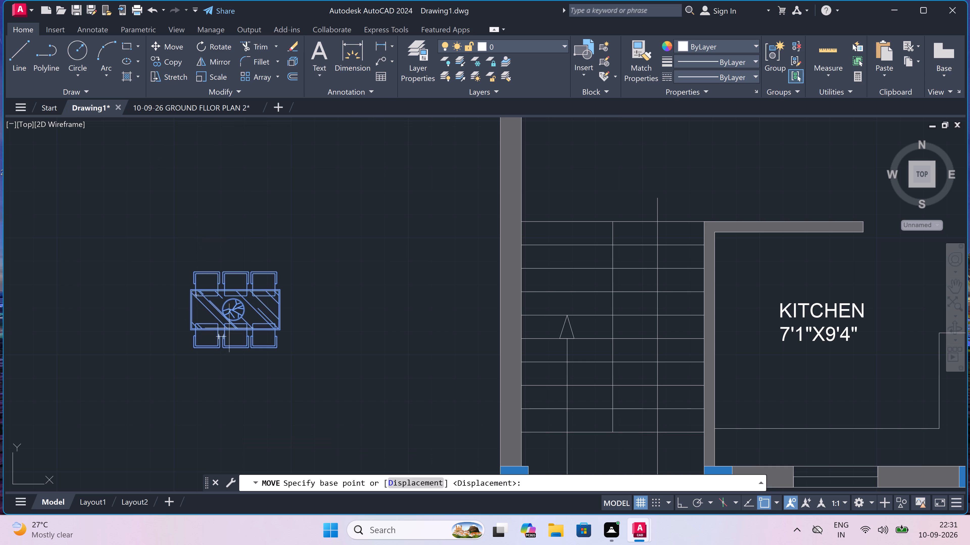
{"action": "left_click_drag", "start_coordinate": [230, 309], "coordinate": [238, 305]}
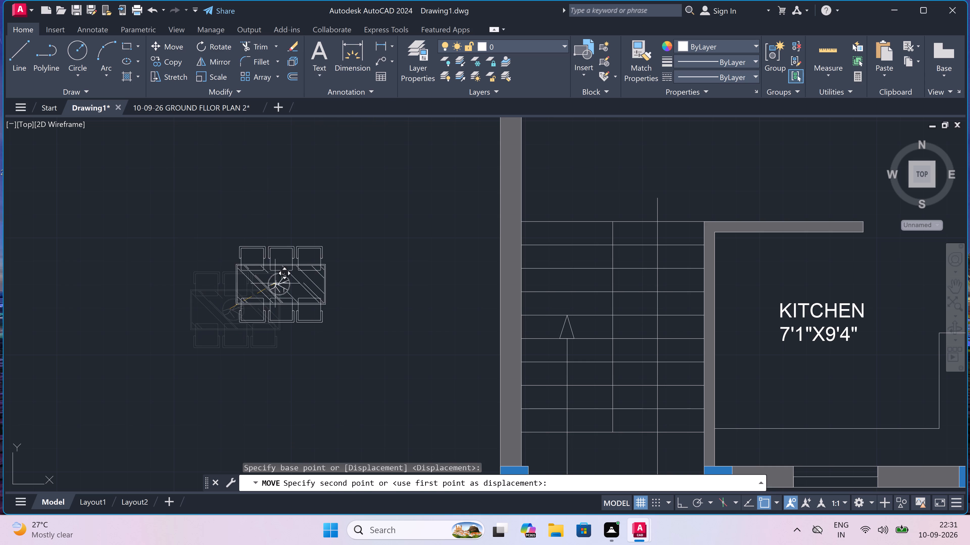
{"action": "scroll", "coordinate": [263, 287], "scroll_direction": "down", "scroll_amount": 5}
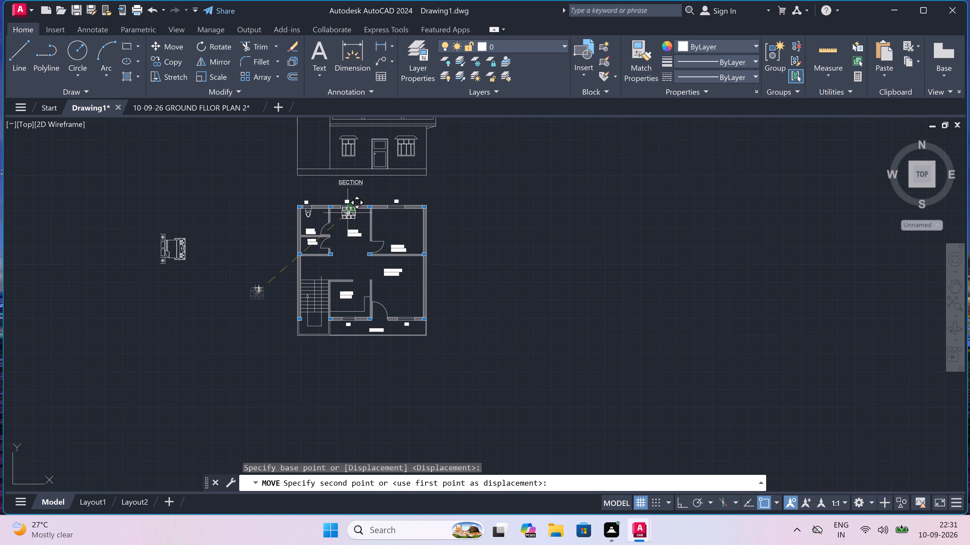
{"action": "scroll", "coordinate": [347, 209], "scroll_direction": "up", "scroll_amount": 3}
{"action": "scroll", "coordinate": [330, 240], "scroll_direction": "up", "scroll_amount": 2}
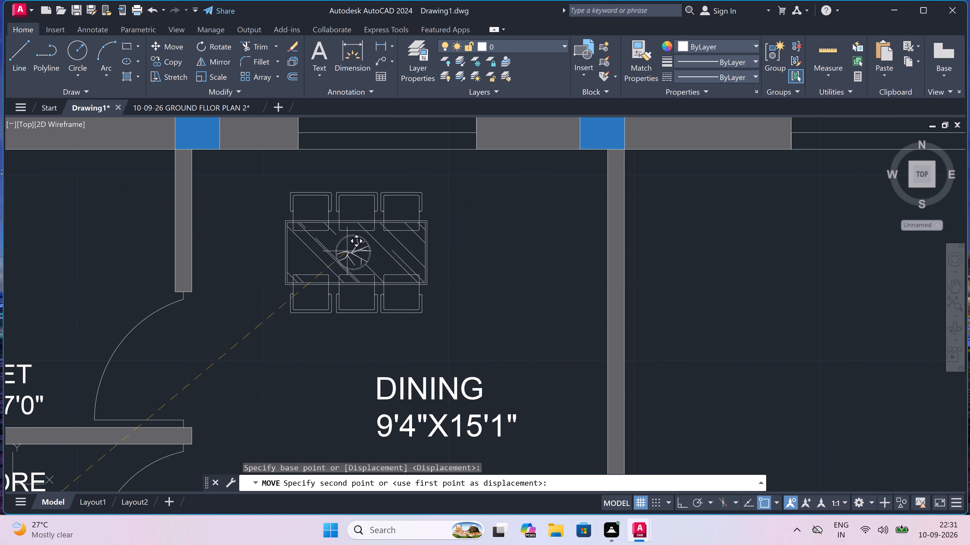
{"action": "left_click", "coordinate": [364, 250]}
Draw a straight line with Ortho on, closing the open headboard side of the bed from one side table's outer corner to the other's.
{"action": "scroll", "coordinate": [319, 260], "scroll_direction": "down", "scroll_amount": 5}
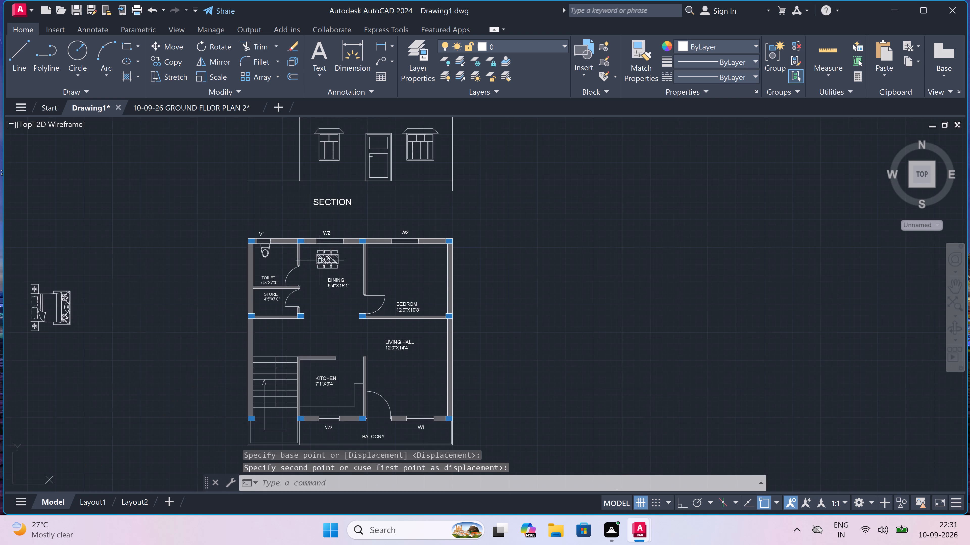
{"action": "scroll", "coordinate": [85, 265], "scroll_direction": "down", "scroll_amount": 3}
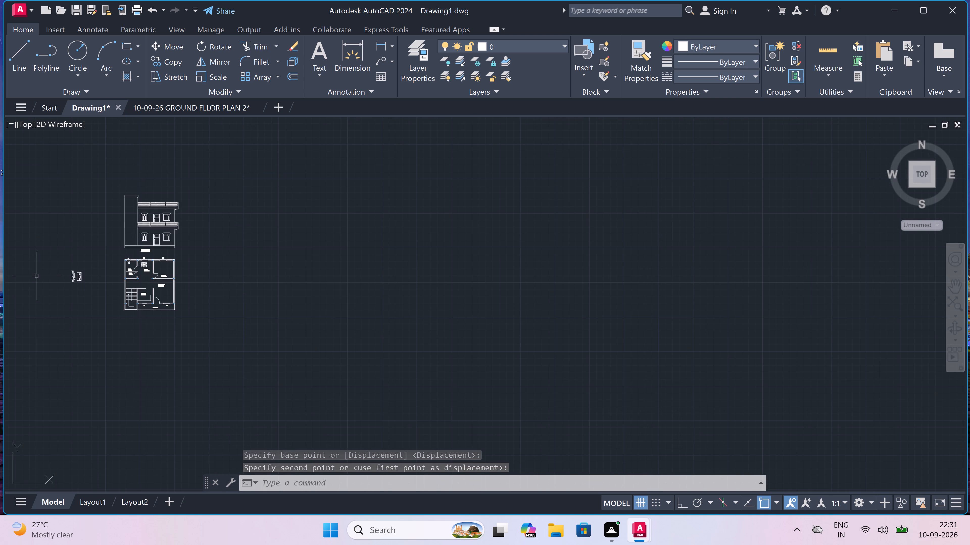
{"action": "scroll", "coordinate": [38, 273], "scroll_direction": "up", "scroll_amount": 4}
{"action": "scroll", "coordinate": [96, 280], "scroll_direction": "up", "scroll_amount": 2}
{"action": "scroll", "coordinate": [194, 321], "scroll_direction": "up", "scroll_amount": 1}
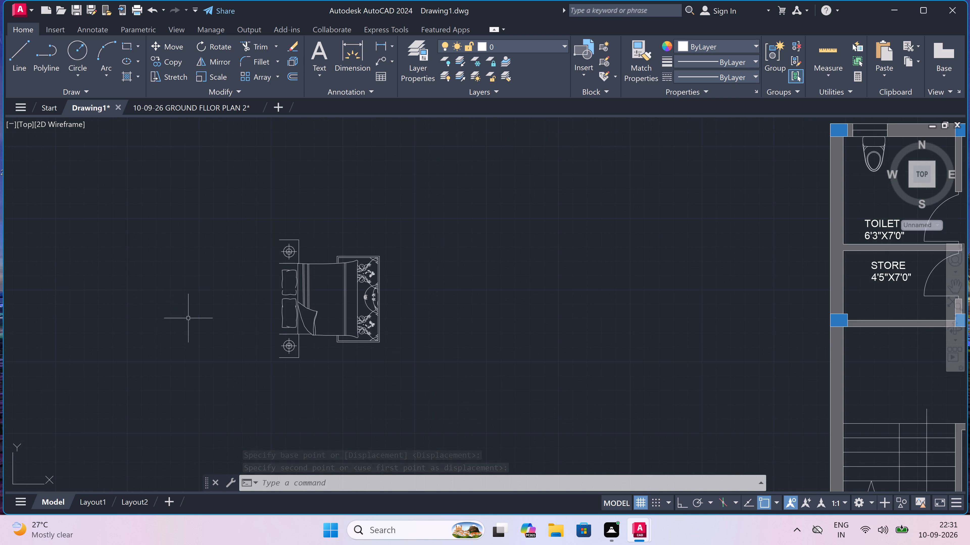
{"action": "type", "text": "L"}
{"action": "key", "text": "space"}
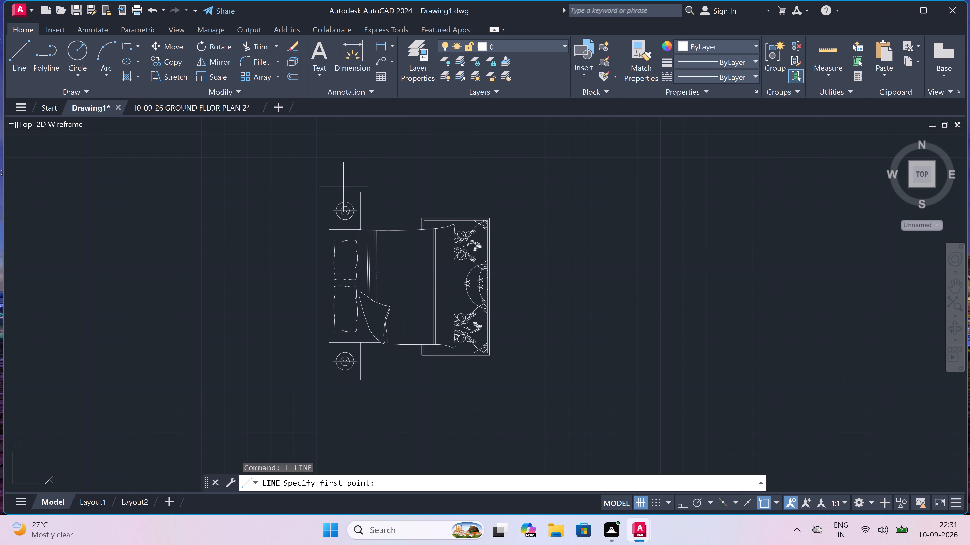
{"action": "left_click_drag", "start_coordinate": [331, 194], "coordinate": [331, 204]}
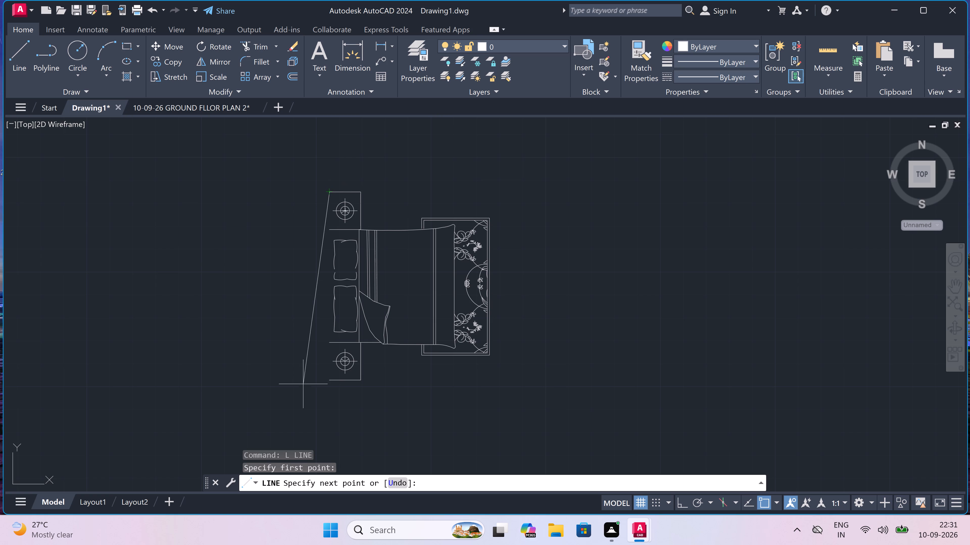
{"action": "key", "text": "F8"}
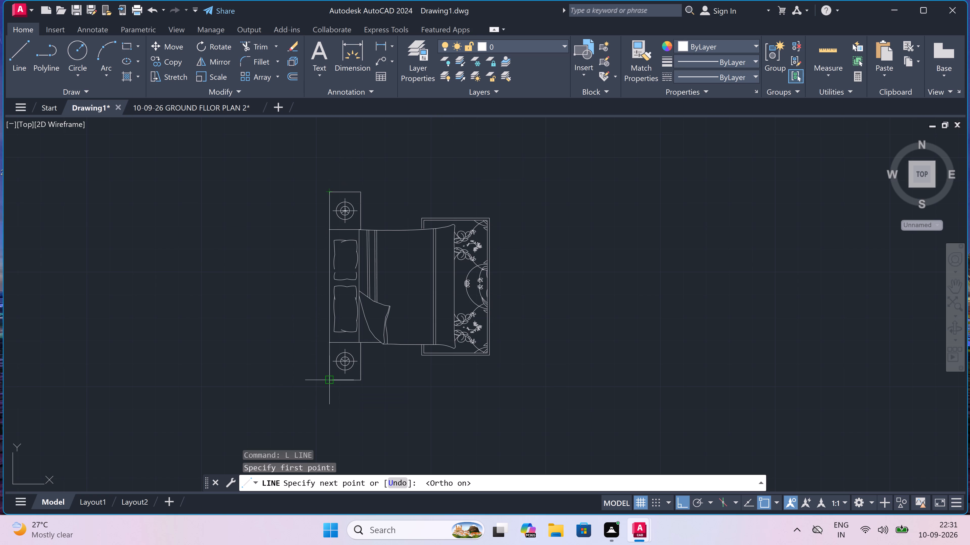
{"action": "left_click", "coordinate": [330, 381]}
{"action": "key", "text": "Escape"}
Rotate the bed with its side tables by 270° about a point on its headboard edge, with Ortho on.
{"action": "scroll", "coordinate": [316, 354], "scroll_direction": "down", "scroll_amount": 4}
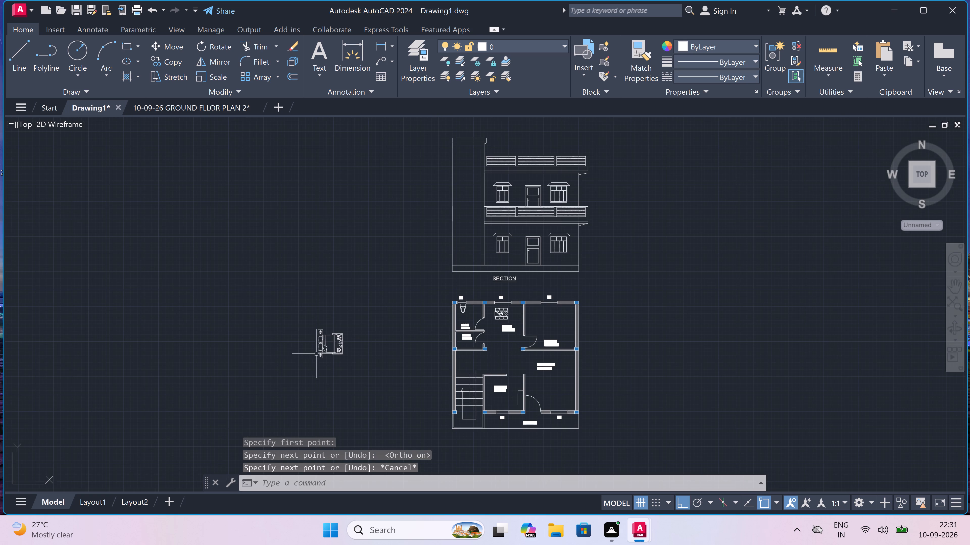
{"action": "scroll", "coordinate": [299, 363], "scroll_direction": "up", "scroll_amount": 1}
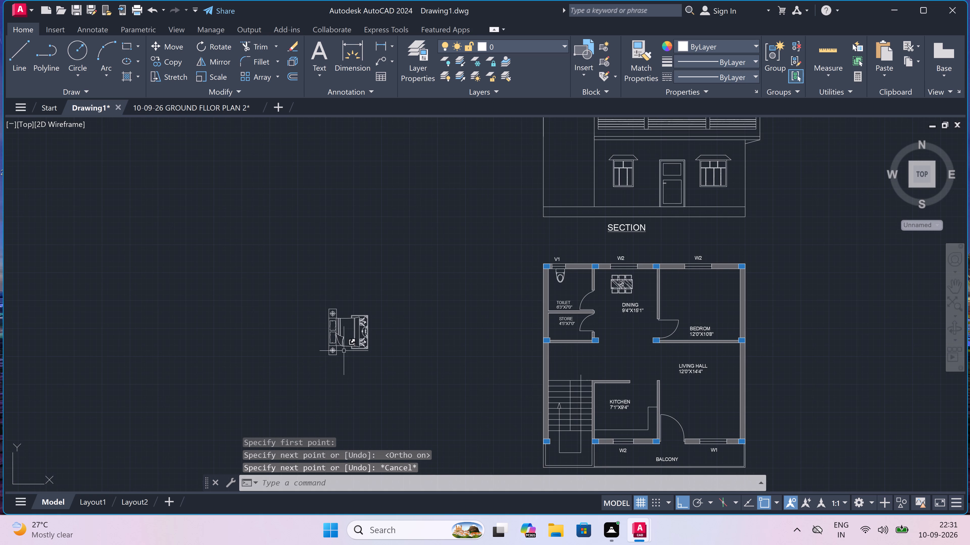
{"action": "left_click", "coordinate": [408, 285]}
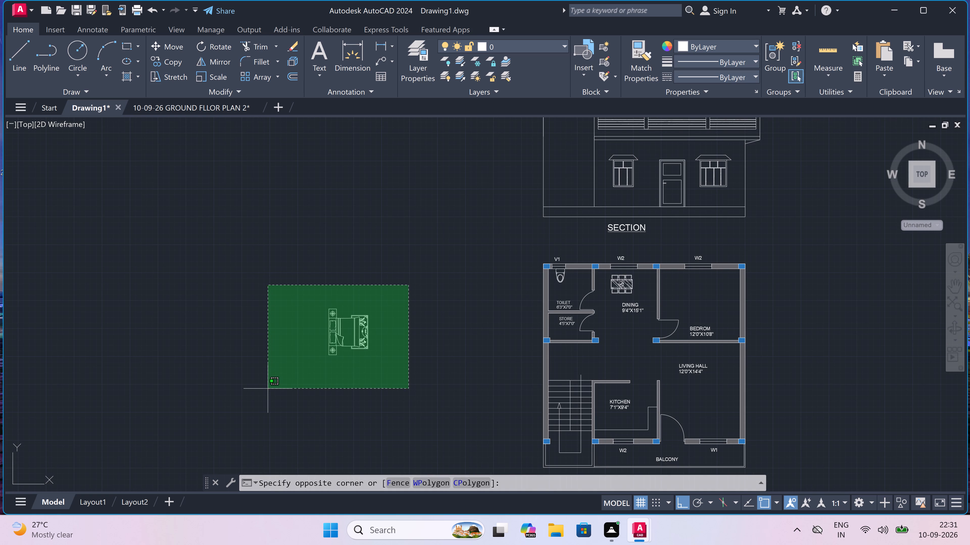
{"action": "left_click", "coordinate": [254, 382]}
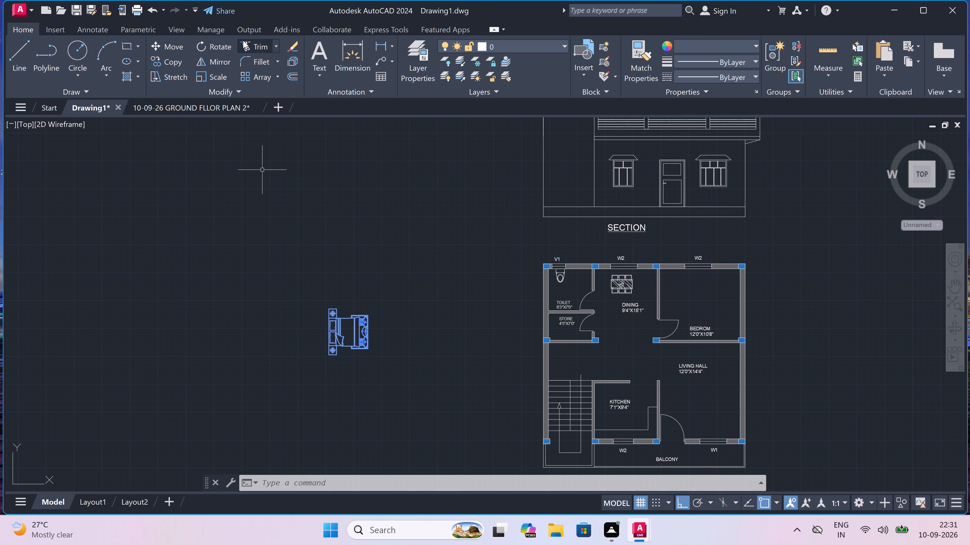
{"action": "left_click", "coordinate": [224, 44]}
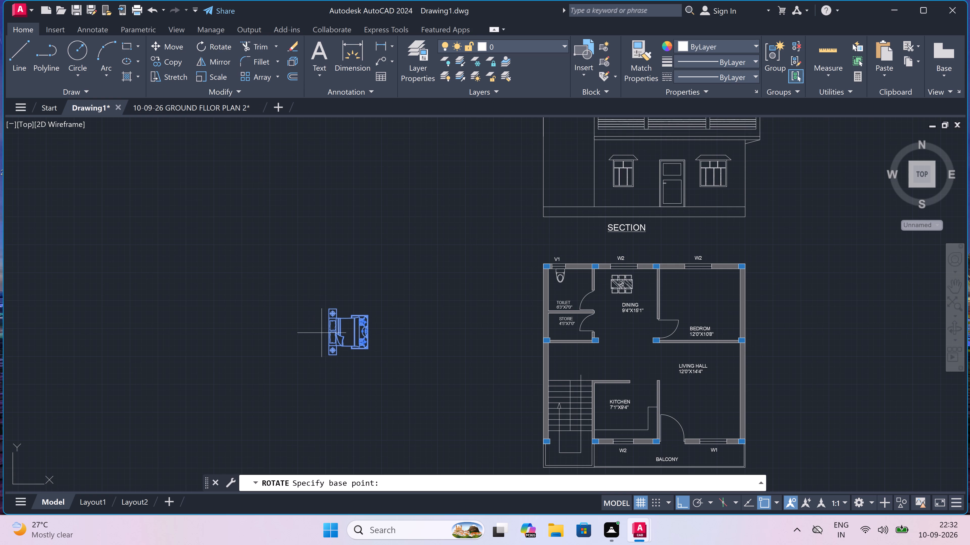
{"action": "scroll", "coordinate": [324, 332], "scroll_direction": "up", "scroll_amount": 3}
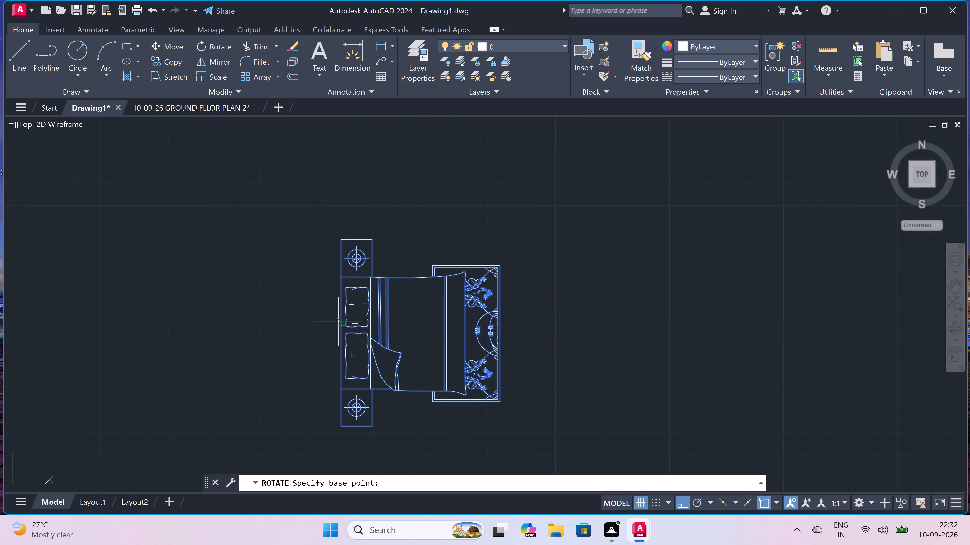
{"action": "left_click", "coordinate": [342, 322]}
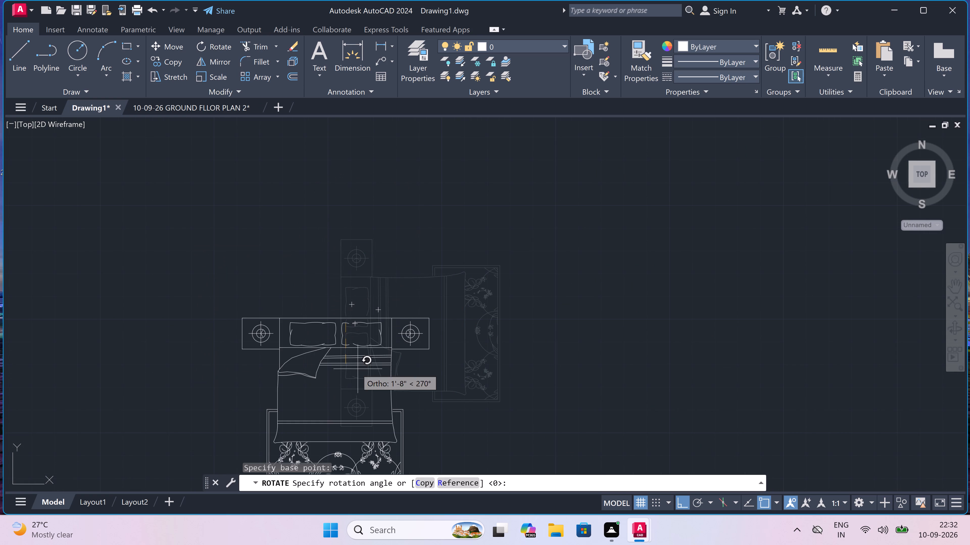
{"action": "scroll", "coordinate": [357, 341], "scroll_direction": "down", "scroll_amount": 4}
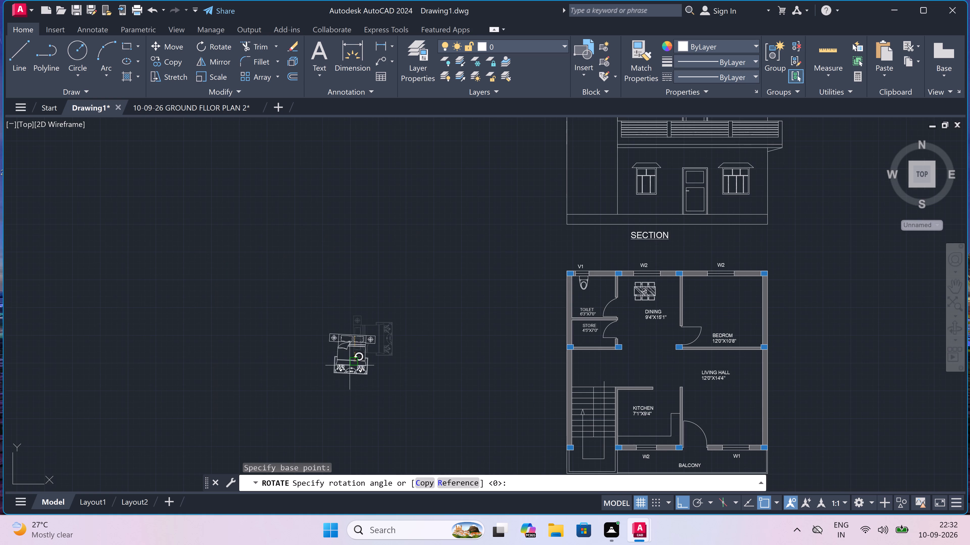
{"action": "left_click", "coordinate": [348, 391]}
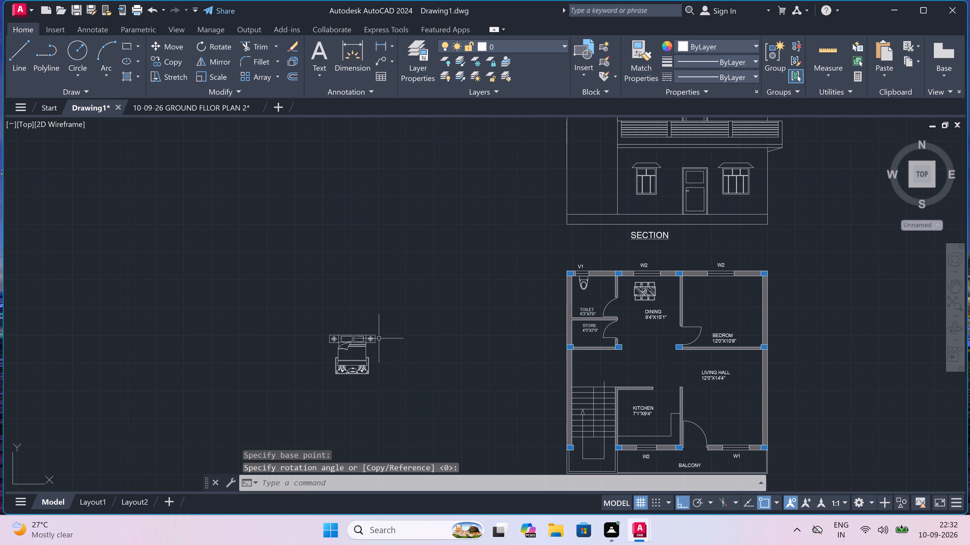
Copy the rotated bed by its headboard midpoint into the BEDROM, with the headboard against the outer wall at window W2.
{"action": "left_click", "coordinate": [377, 319]}
{"action": "left_click", "coordinate": [266, 386]}
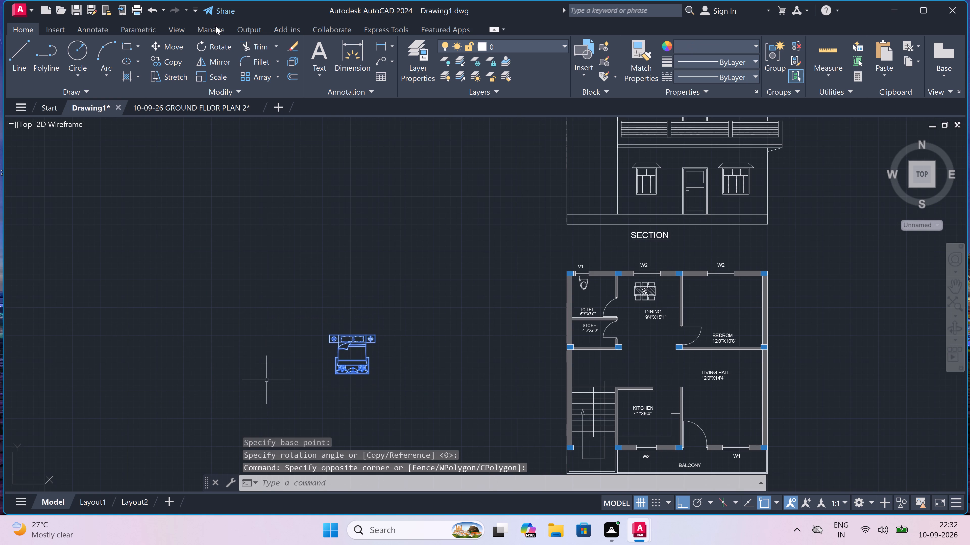
{"action": "scroll", "coordinate": [220, 190], "scroll_direction": "down", "scroll_amount": 3}
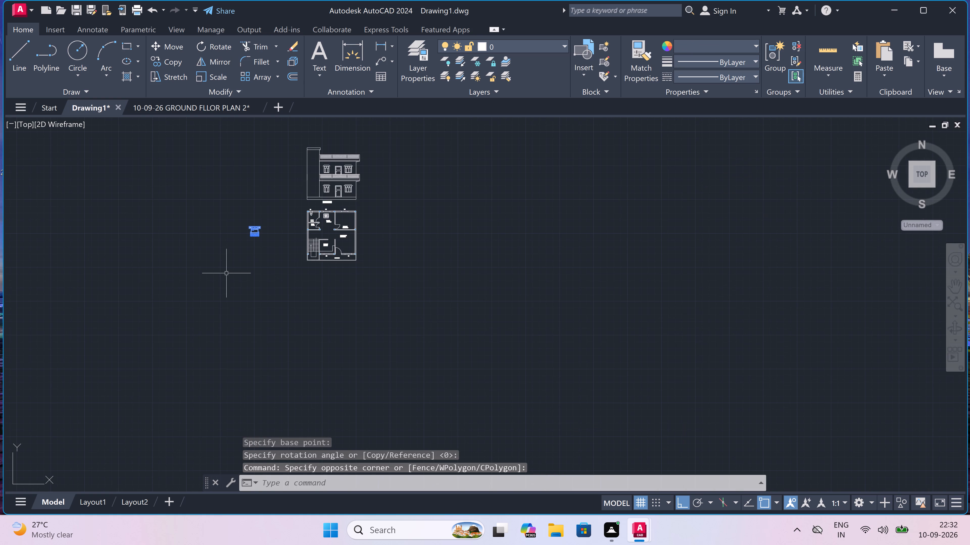
{"action": "scroll", "coordinate": [213, 217], "scroll_direction": "up", "scroll_amount": 3}
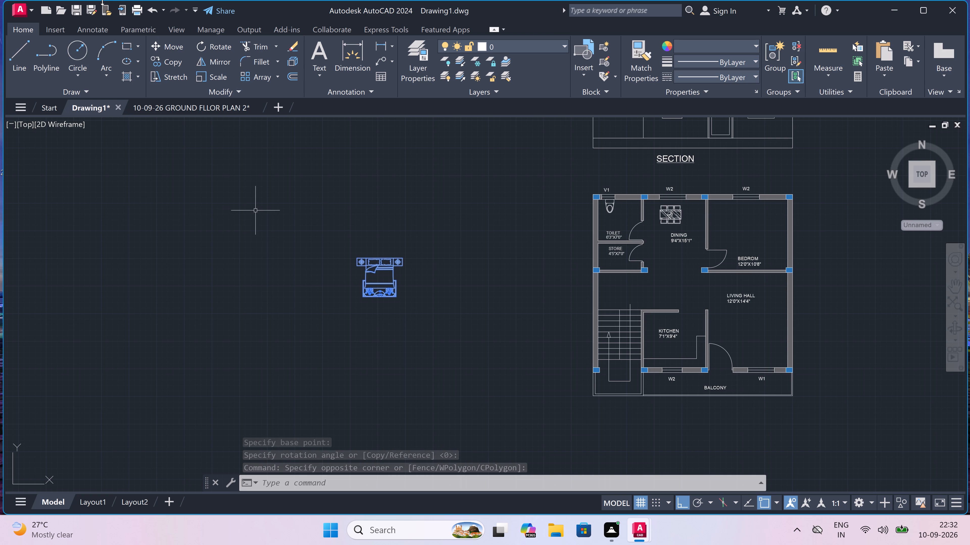
{"action": "left_click", "coordinate": [170, 61]}
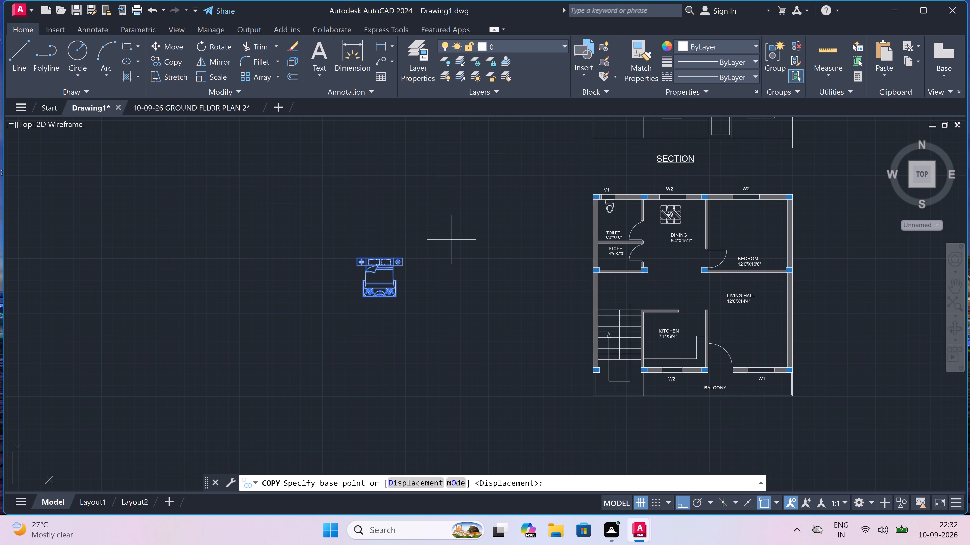
{"action": "scroll", "coordinate": [353, 262], "scroll_direction": "up", "scroll_amount": 2}
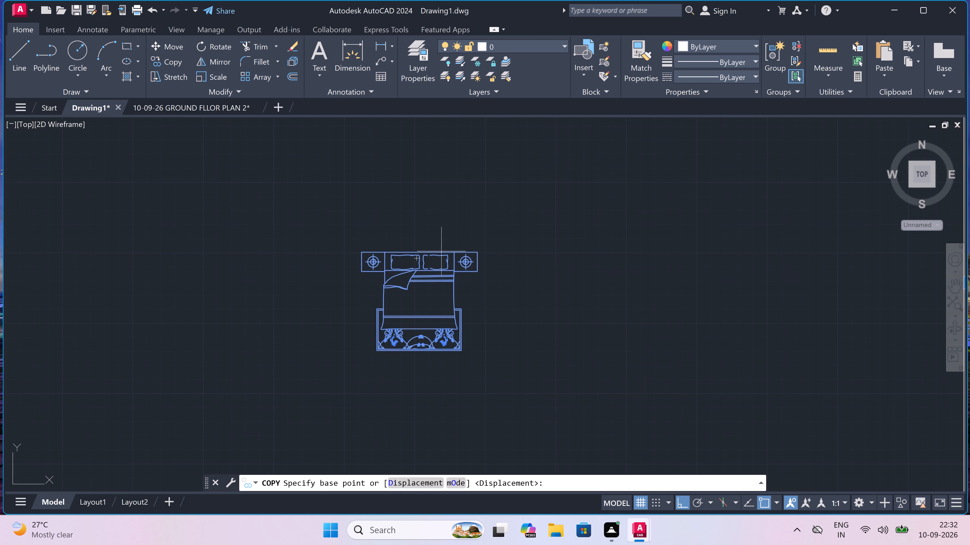
{"action": "scroll", "coordinate": [453, 250], "scroll_direction": "up", "scroll_amount": 2}
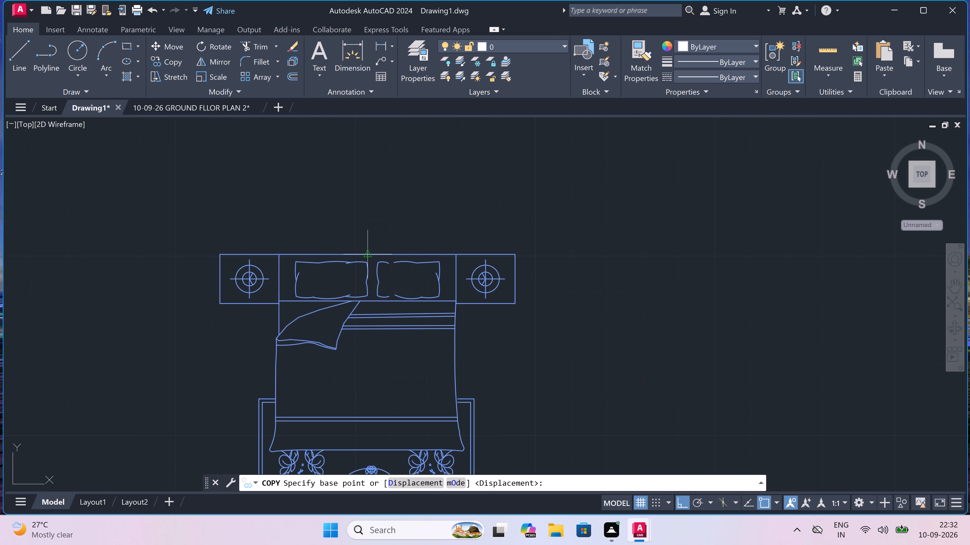
{"action": "left_click_drag", "start_coordinate": [369, 255], "coordinate": [375, 254]}
{"action": "scroll", "coordinate": [496, 220], "scroll_direction": "down", "scroll_amount": 2}
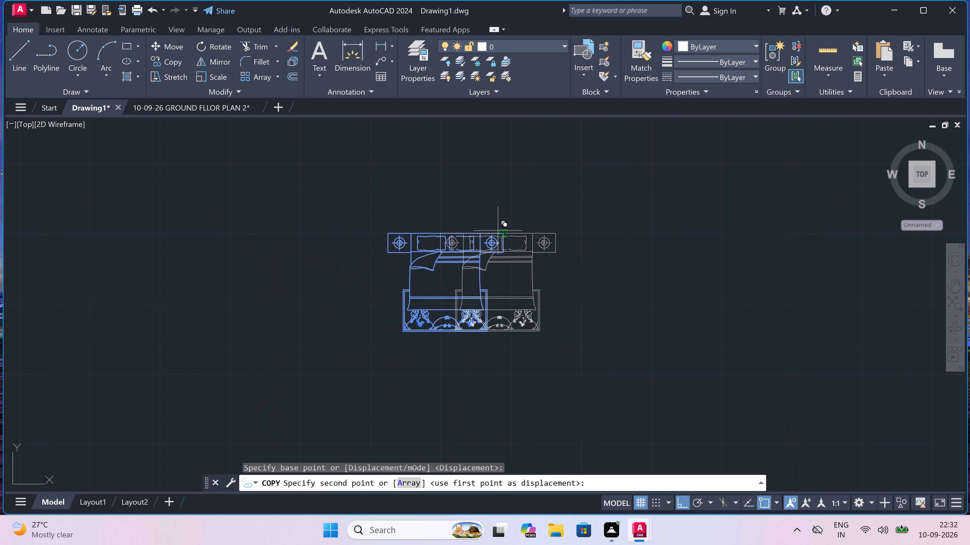
{"action": "key", "text": "F8"}
{"action": "scroll", "coordinate": [498, 231], "scroll_direction": "down", "scroll_amount": 4}
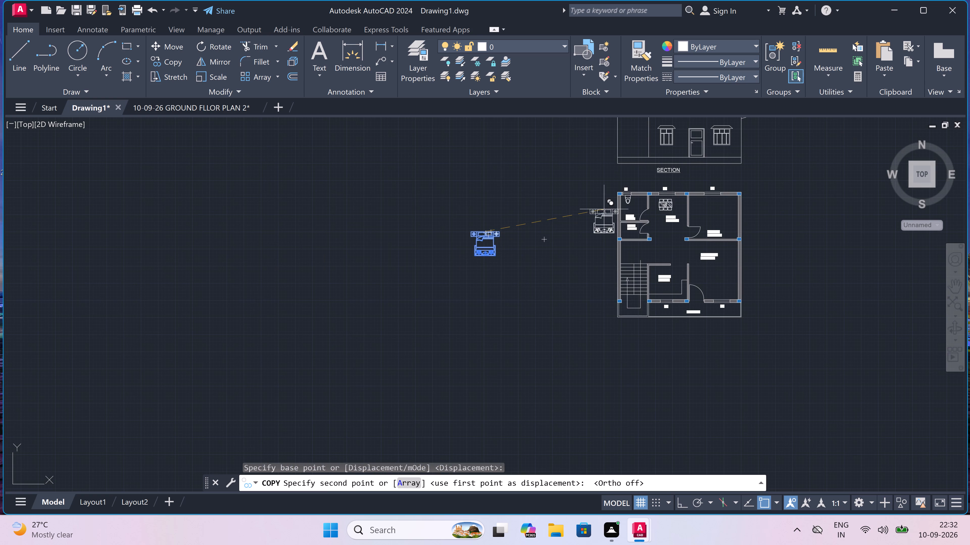
{"action": "scroll", "coordinate": [750, 186], "scroll_direction": "up", "scroll_amount": 3}
{"action": "scroll", "coordinate": [586, 218], "scroll_direction": "up", "scroll_amount": 2}
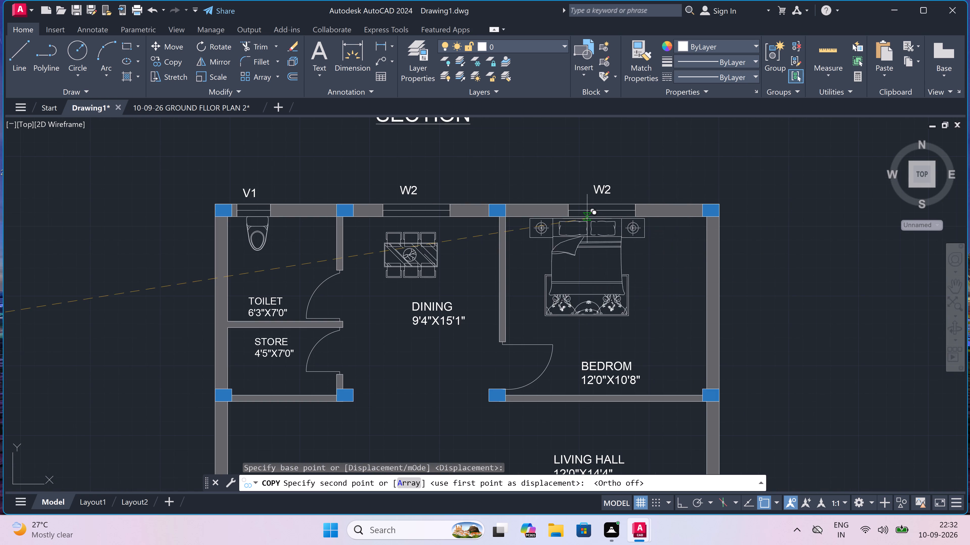
{"action": "left_click", "coordinate": [616, 215]}
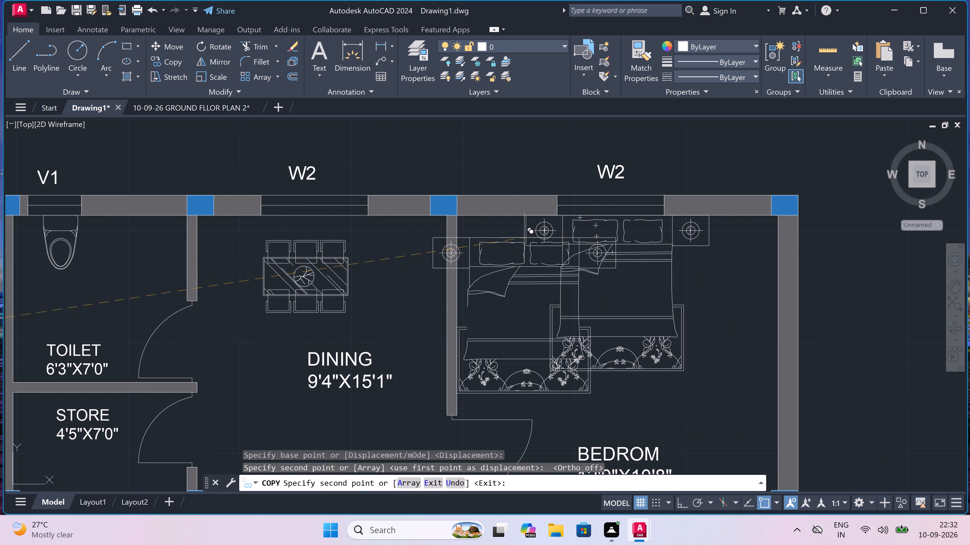
{"action": "scroll", "coordinate": [560, 184], "scroll_direction": "down", "scroll_amount": 5}
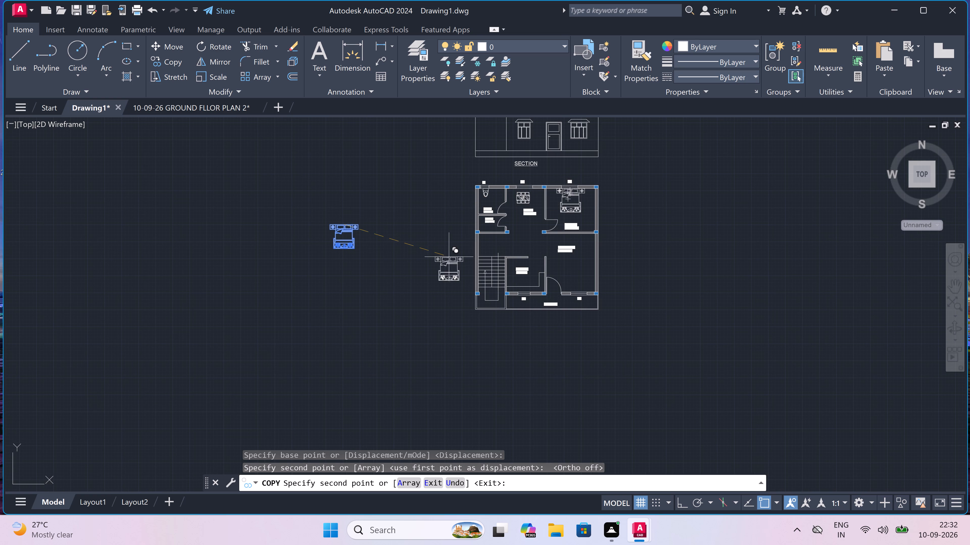
{"action": "key", "text": "Escape"}
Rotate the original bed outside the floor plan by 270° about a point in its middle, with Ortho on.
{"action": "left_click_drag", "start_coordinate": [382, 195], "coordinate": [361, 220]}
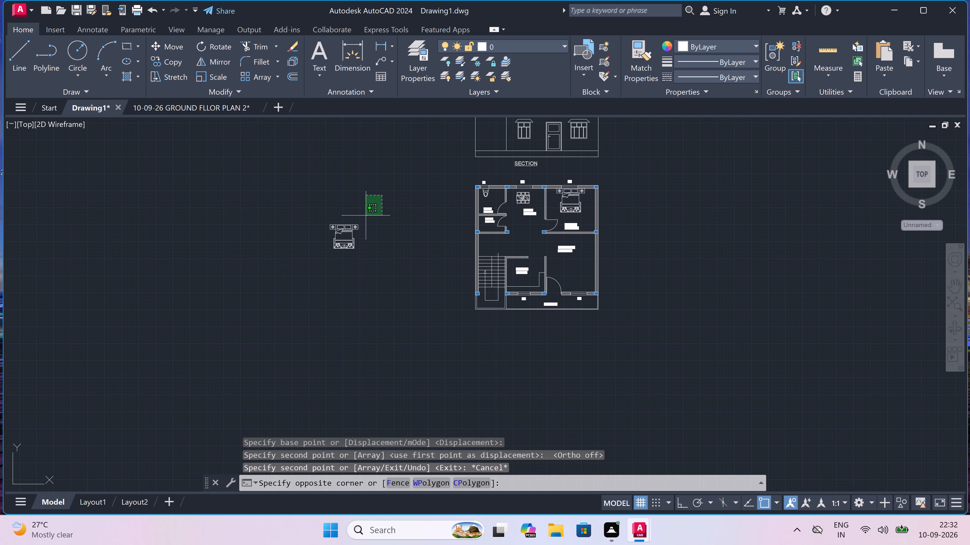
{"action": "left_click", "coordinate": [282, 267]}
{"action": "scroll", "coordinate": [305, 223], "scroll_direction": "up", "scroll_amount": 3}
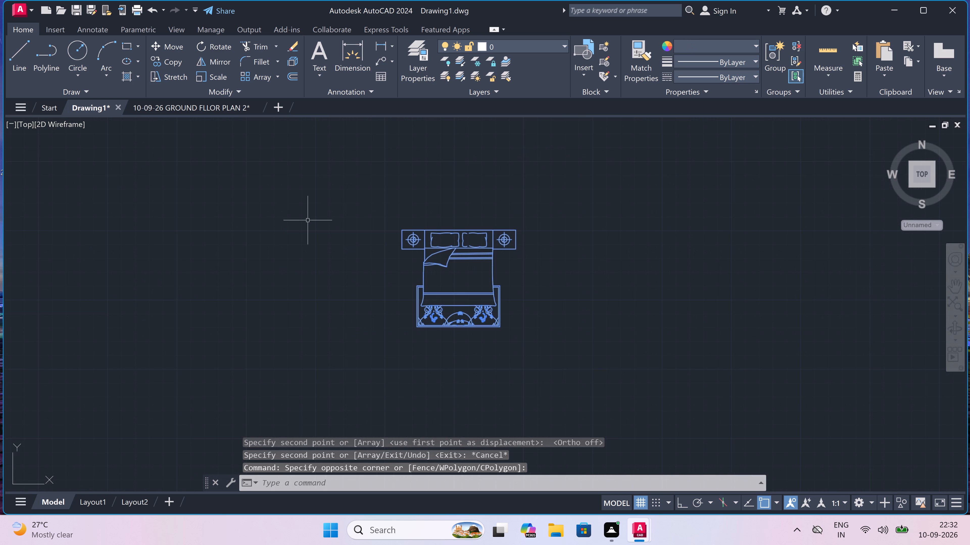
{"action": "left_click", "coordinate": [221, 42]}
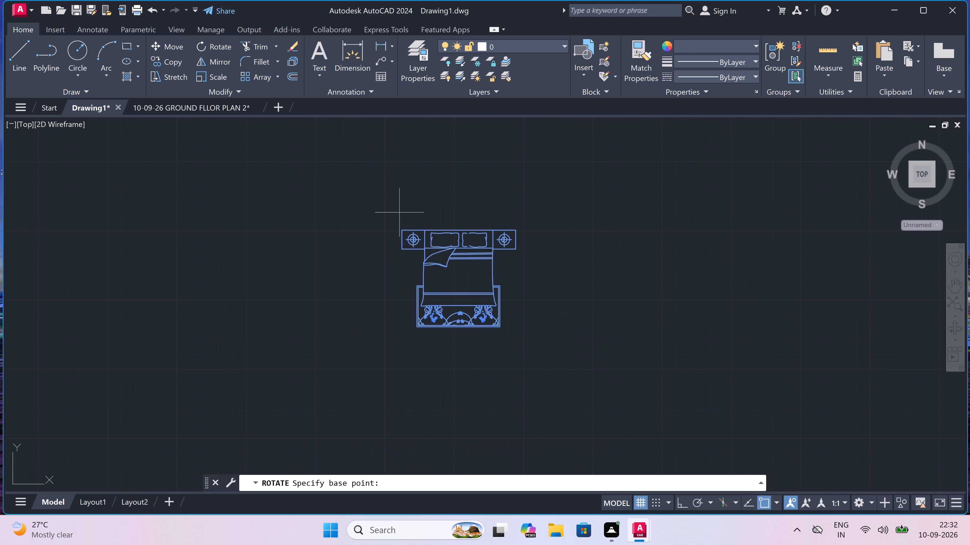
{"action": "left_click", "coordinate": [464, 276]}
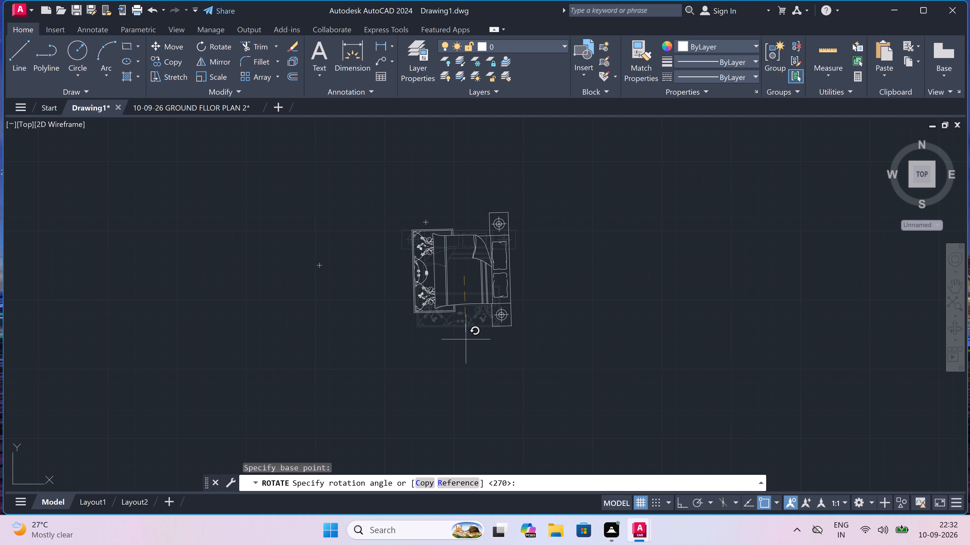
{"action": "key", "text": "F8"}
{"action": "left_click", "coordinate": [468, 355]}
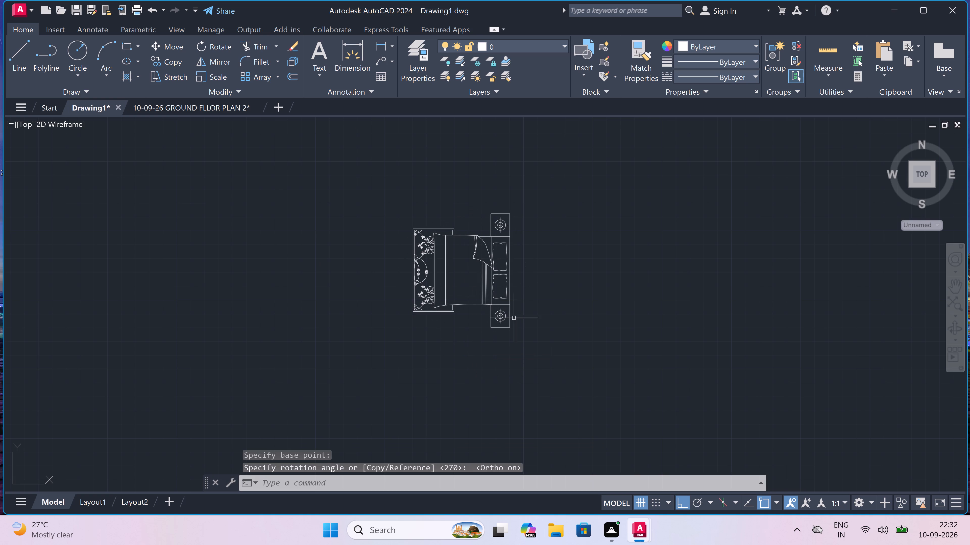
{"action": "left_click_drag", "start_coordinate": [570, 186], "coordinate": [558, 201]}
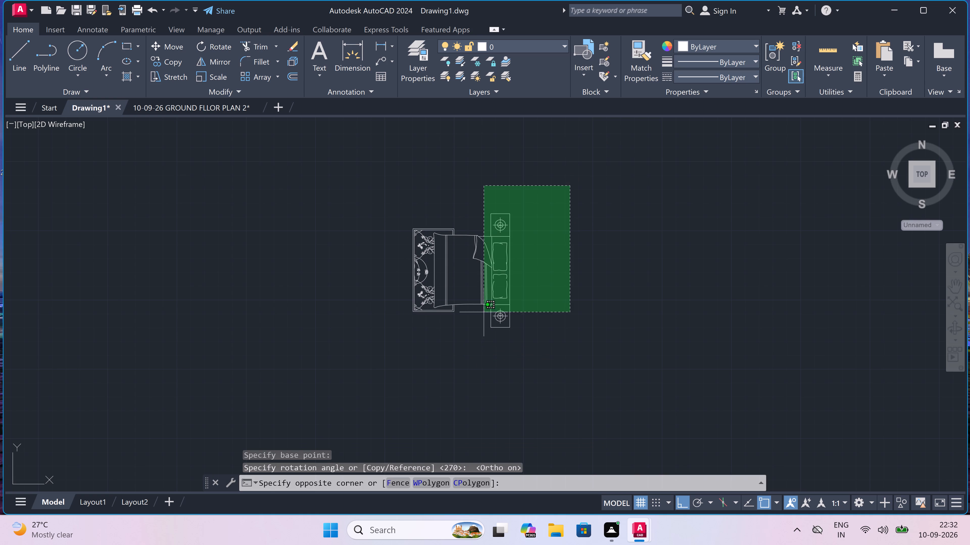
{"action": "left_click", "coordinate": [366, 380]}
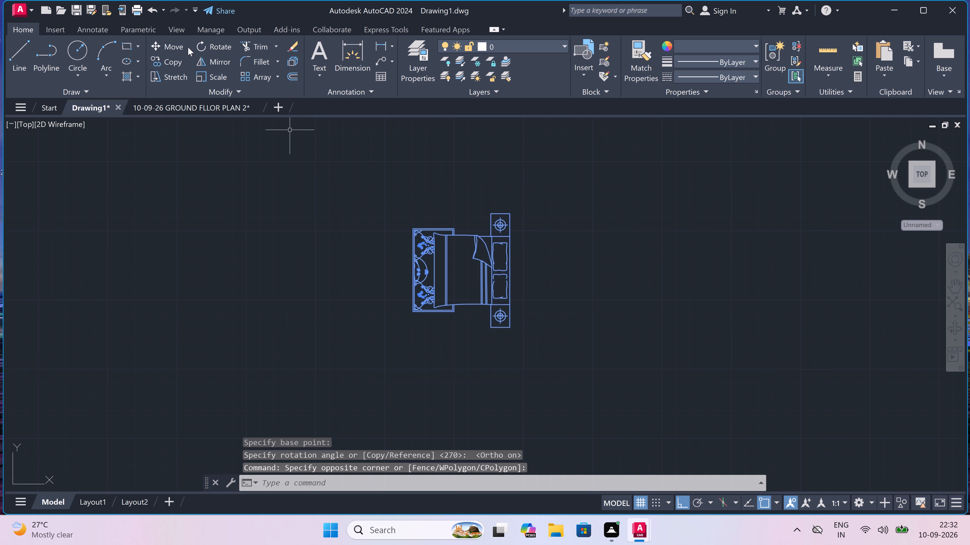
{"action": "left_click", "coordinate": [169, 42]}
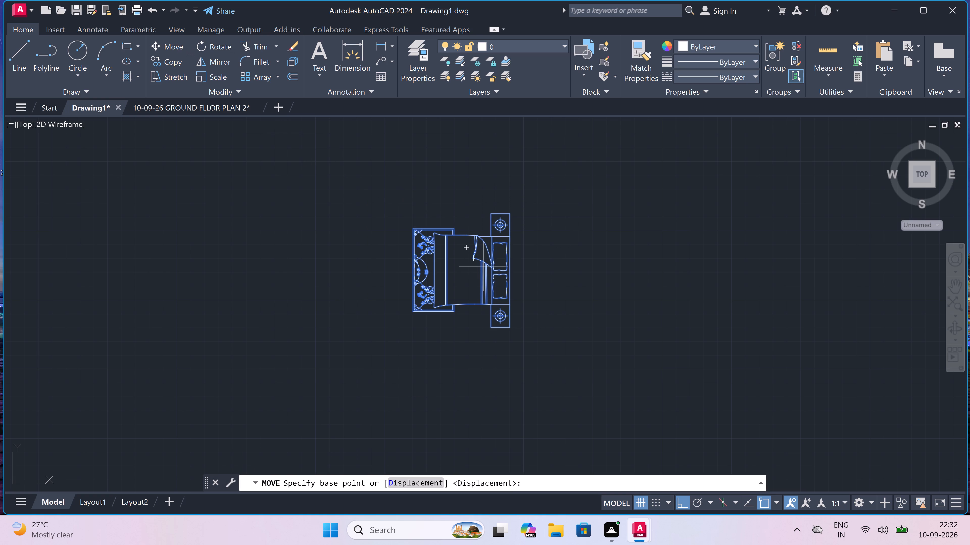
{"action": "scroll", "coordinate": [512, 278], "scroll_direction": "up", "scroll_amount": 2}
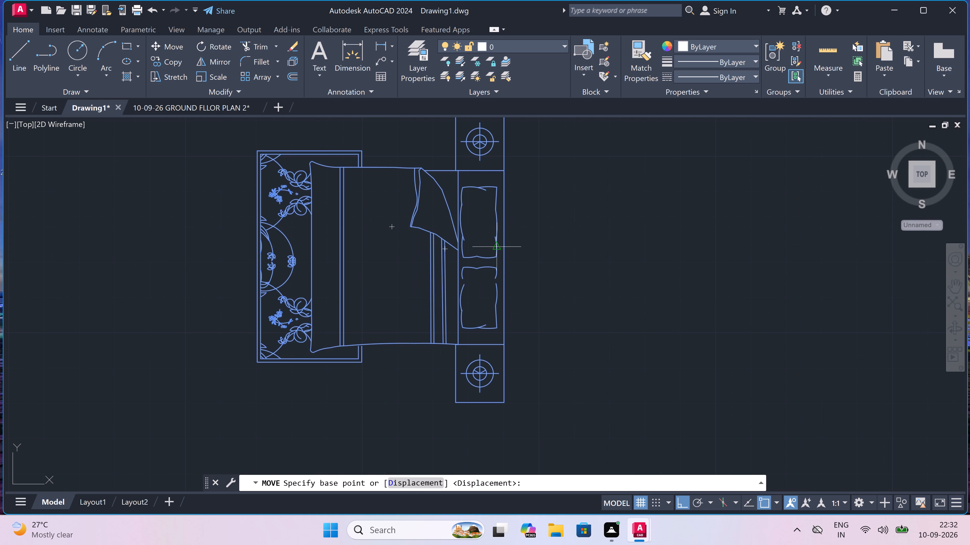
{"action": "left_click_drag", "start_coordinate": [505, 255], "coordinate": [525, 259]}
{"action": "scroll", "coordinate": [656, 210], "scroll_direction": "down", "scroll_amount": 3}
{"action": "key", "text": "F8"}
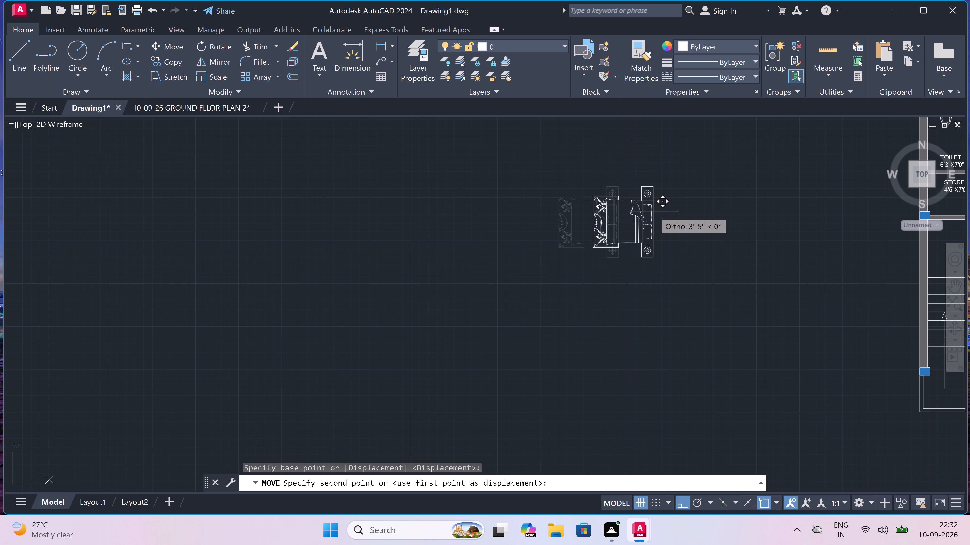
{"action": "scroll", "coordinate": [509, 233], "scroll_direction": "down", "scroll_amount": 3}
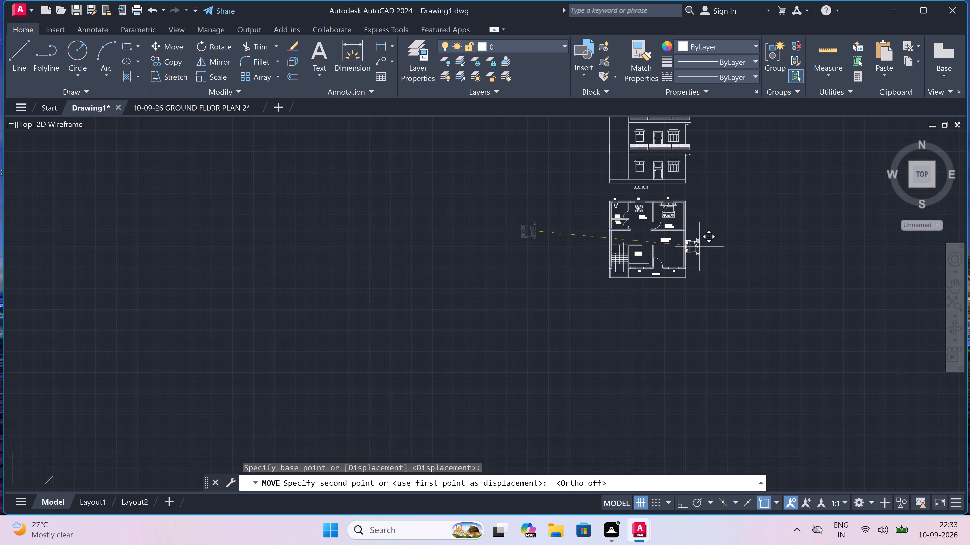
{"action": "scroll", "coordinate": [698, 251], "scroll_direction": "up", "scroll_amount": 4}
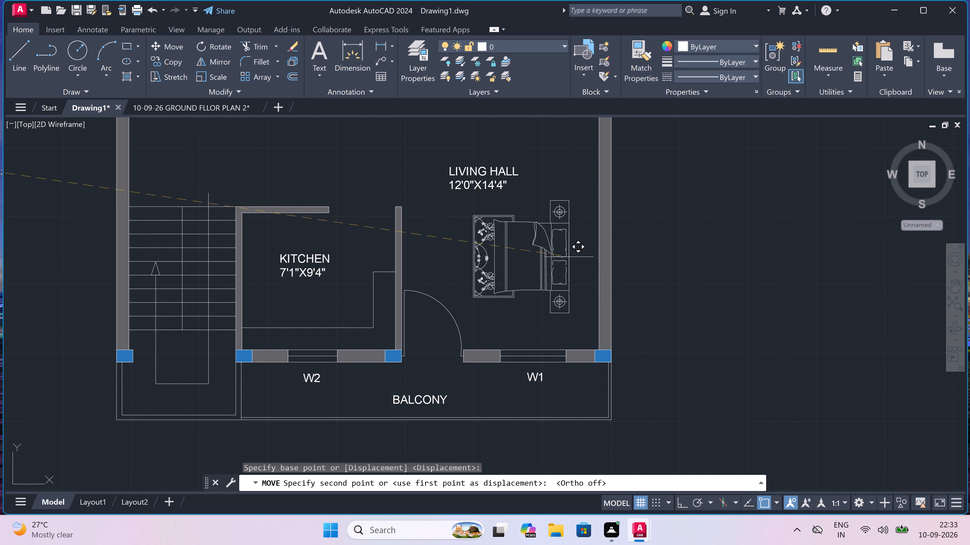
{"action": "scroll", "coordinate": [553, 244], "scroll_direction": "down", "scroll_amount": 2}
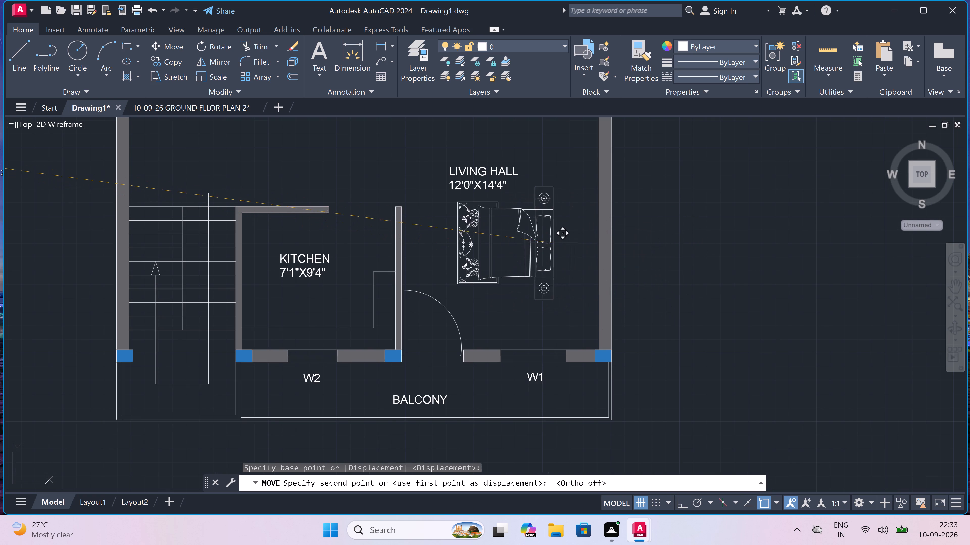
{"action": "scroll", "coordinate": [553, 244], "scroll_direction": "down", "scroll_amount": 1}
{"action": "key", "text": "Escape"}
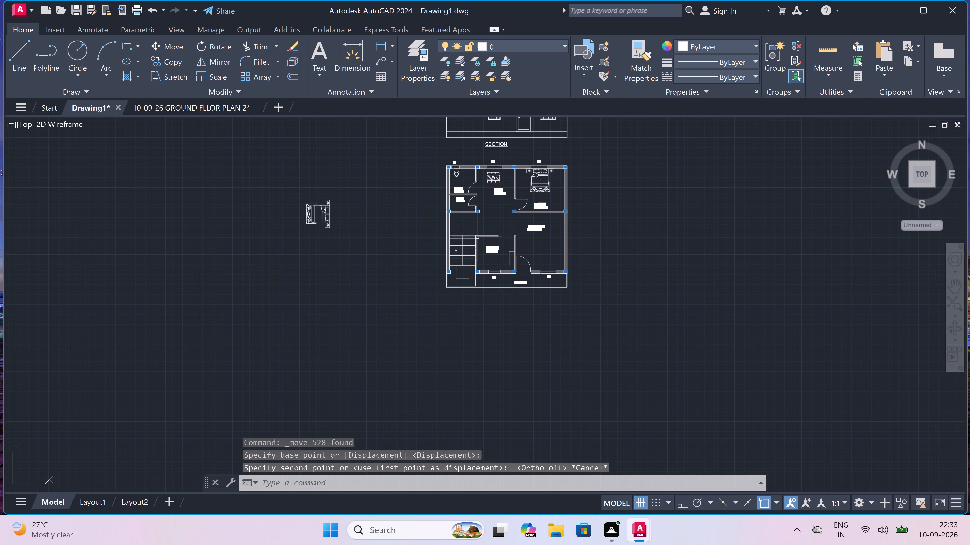
Erase the leftover bed standing outside the floor plan.
{"action": "left_click_drag", "start_coordinate": [353, 181], "coordinate": [306, 220]}
{"action": "left_click", "coordinate": [184, 279]}
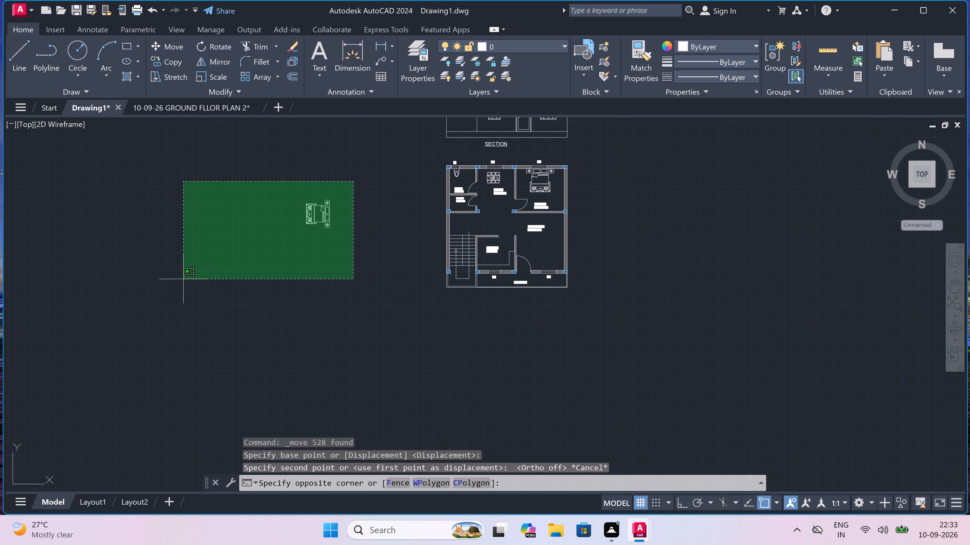
{"action": "key", "text": "Delete"}
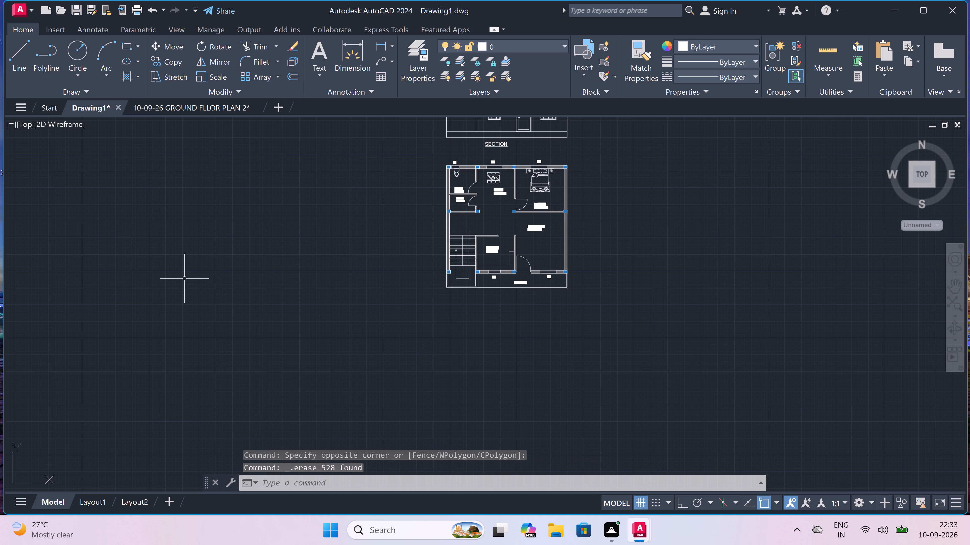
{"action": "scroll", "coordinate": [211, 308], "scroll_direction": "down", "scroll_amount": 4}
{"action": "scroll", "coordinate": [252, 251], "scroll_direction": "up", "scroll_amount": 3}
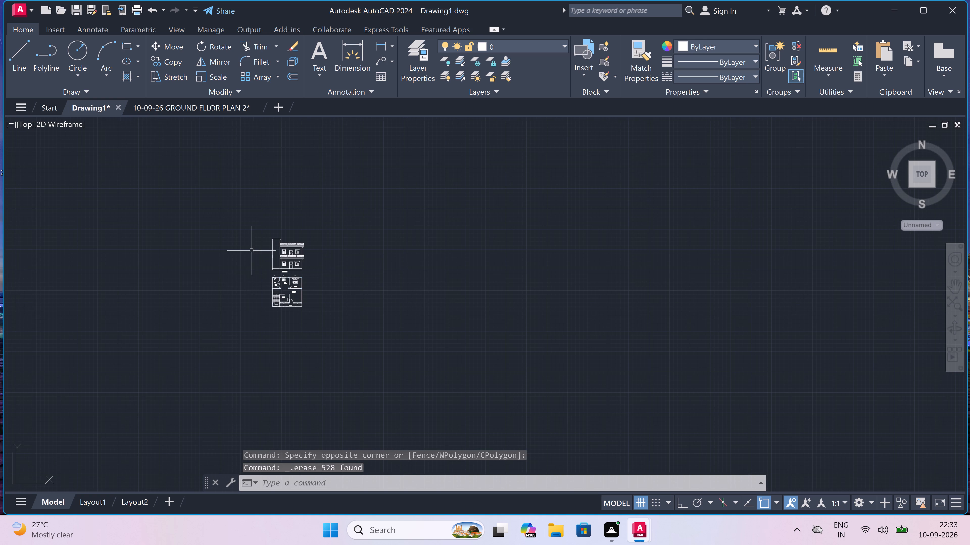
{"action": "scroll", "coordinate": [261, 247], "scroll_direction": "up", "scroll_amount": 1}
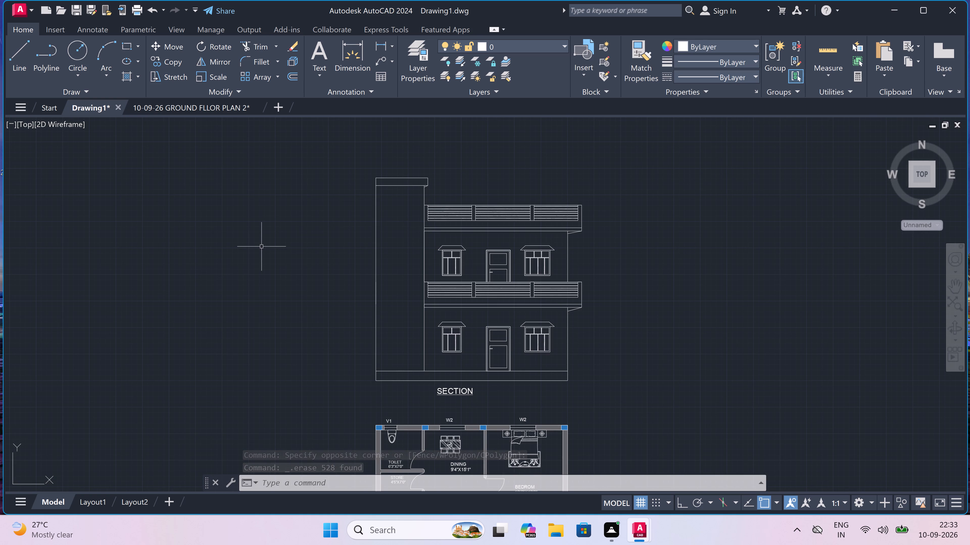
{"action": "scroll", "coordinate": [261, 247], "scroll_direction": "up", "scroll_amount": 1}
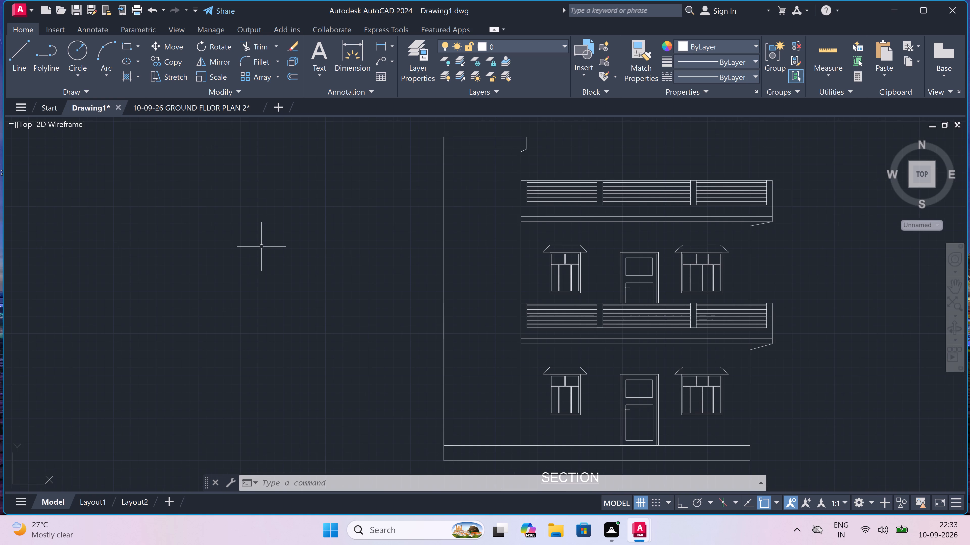
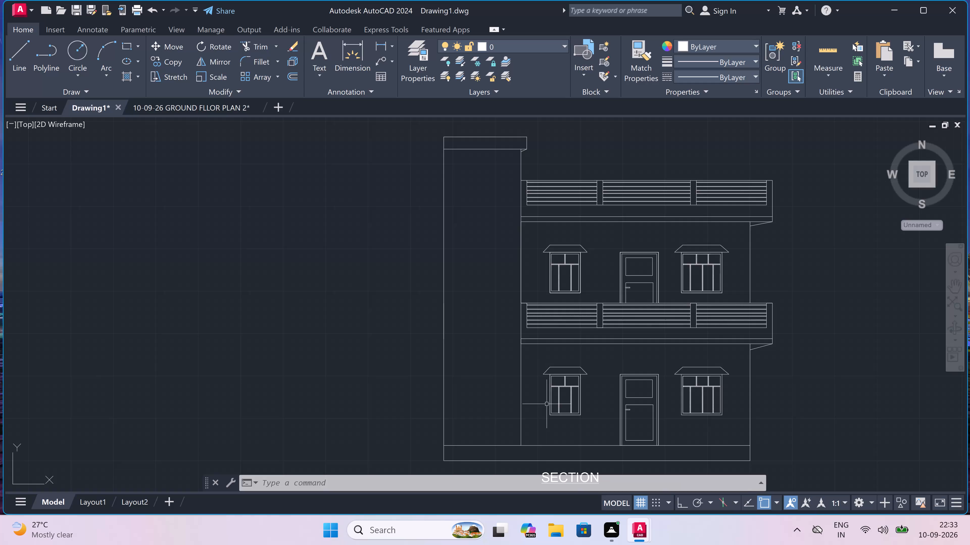
Examine the elevation's windows, doors and balcony railings up close and as a whole.
{"action": "scroll", "coordinate": [653, 301], "scroll_direction": "up", "scroll_amount": 2}
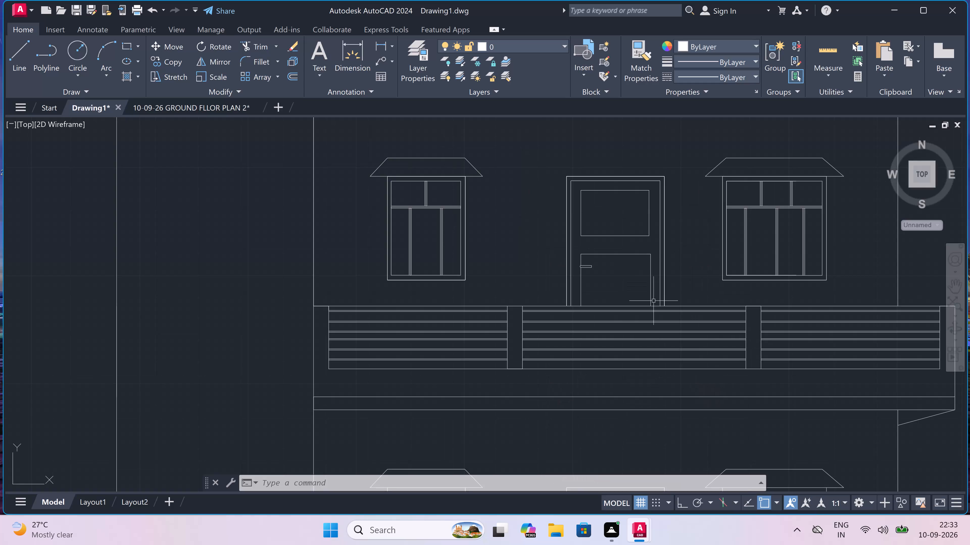
{"action": "scroll", "coordinate": [630, 285], "scroll_direction": "up", "scroll_amount": 3}
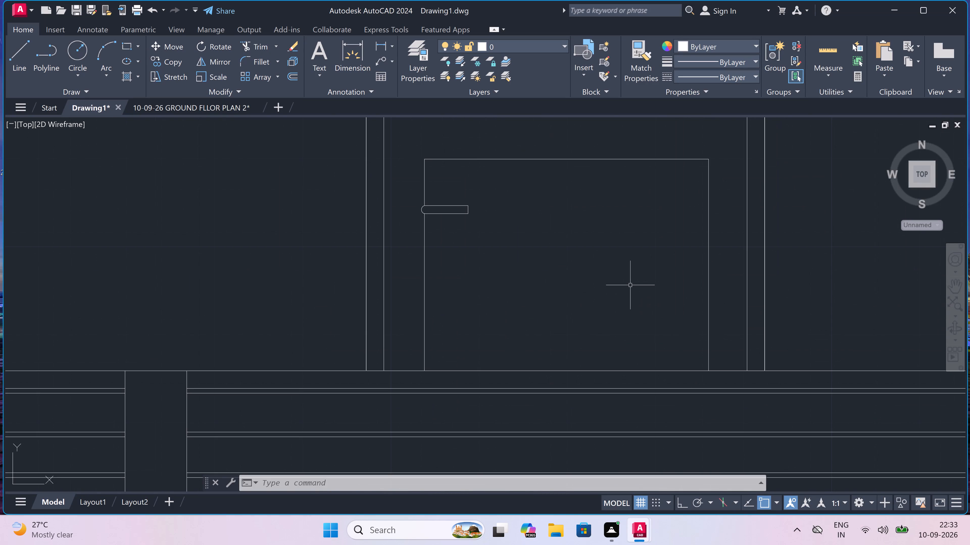
{"action": "scroll", "coordinate": [630, 285], "scroll_direction": "down", "scroll_amount": 4}
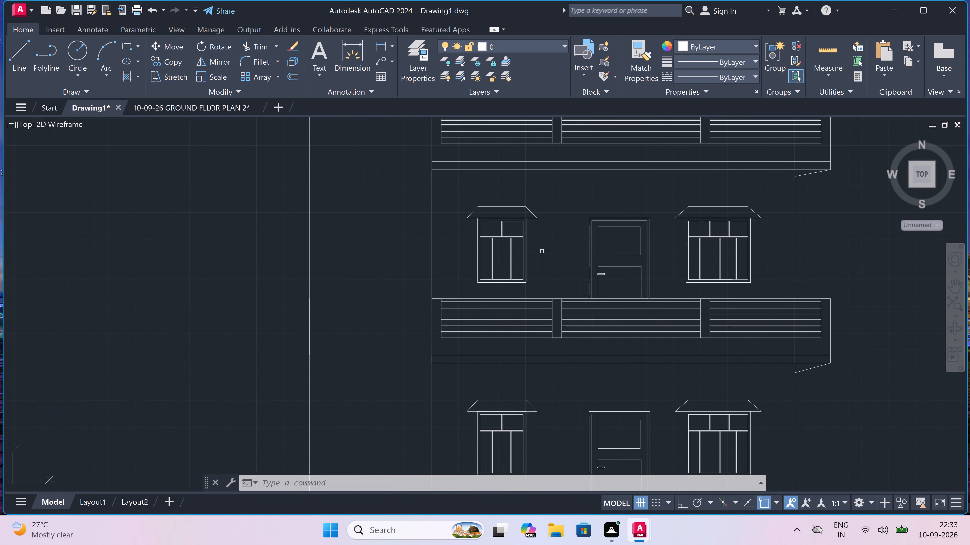
{"action": "scroll", "coordinate": [512, 240], "scroll_direction": "up", "scroll_amount": 3}
{"action": "scroll", "coordinate": [512, 241], "scroll_direction": "down", "scroll_amount": 4}
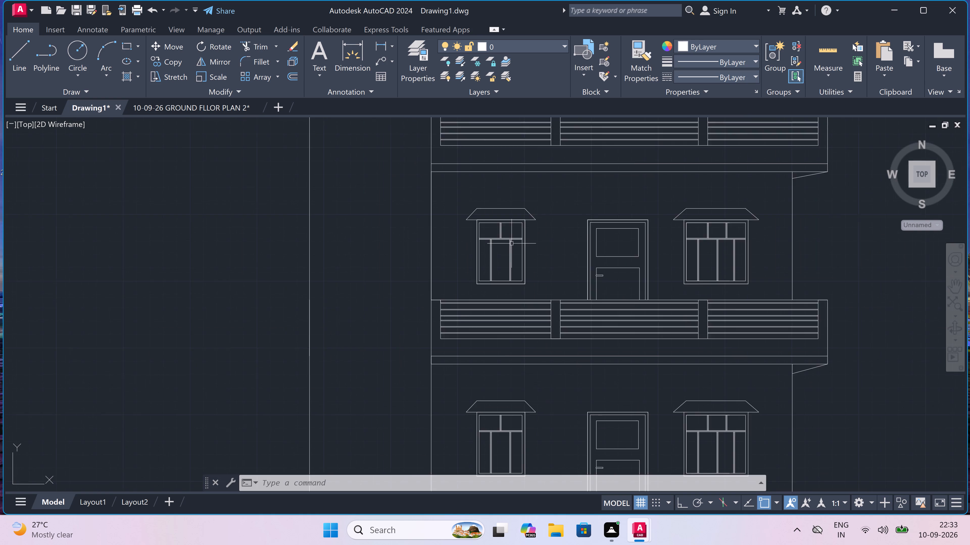
{"action": "scroll", "coordinate": [512, 243], "scroll_direction": "down", "scroll_amount": 1}
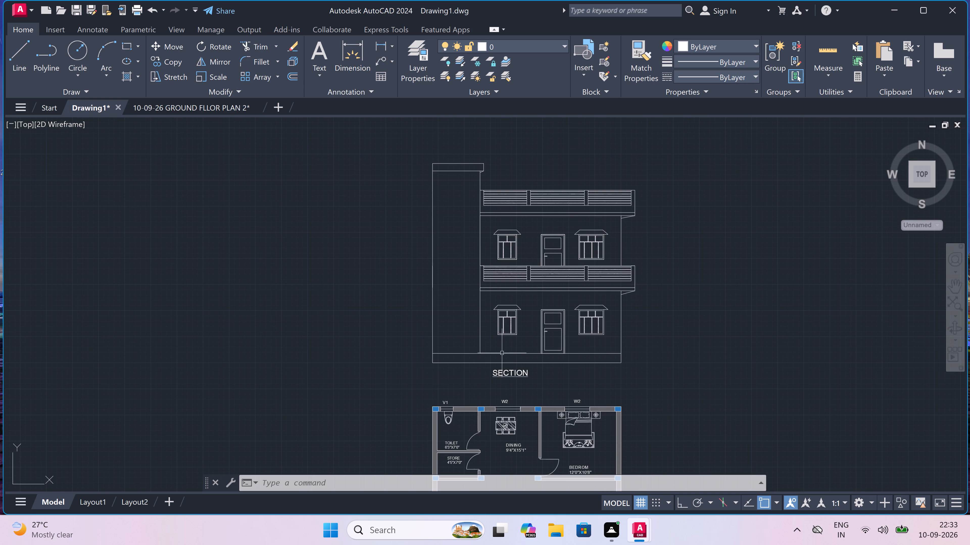
Change the title text below the elevation from SECTION to ELEVATION.
{"action": "scroll", "coordinate": [508, 378], "scroll_direction": "up", "scroll_amount": 3}
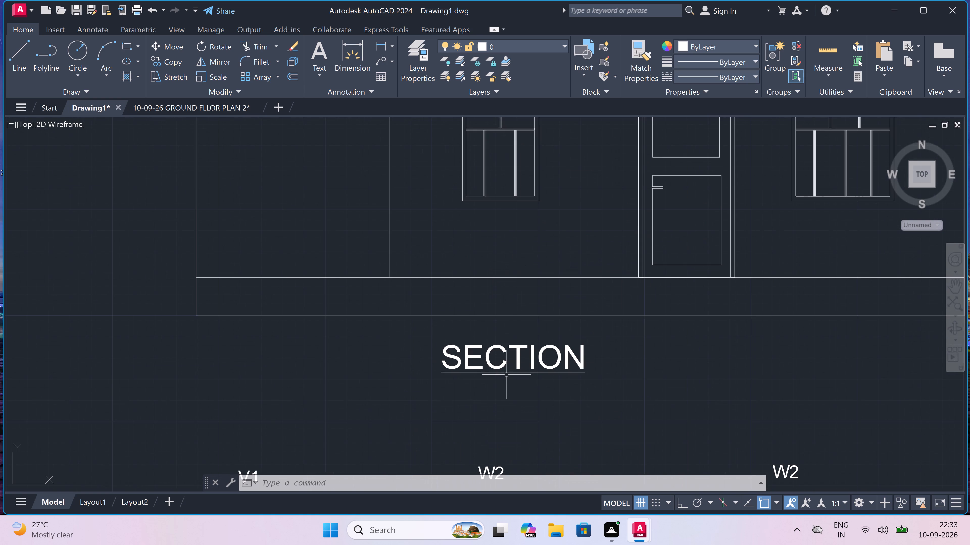
{"action": "triple_click", "coordinate": [497, 346]}
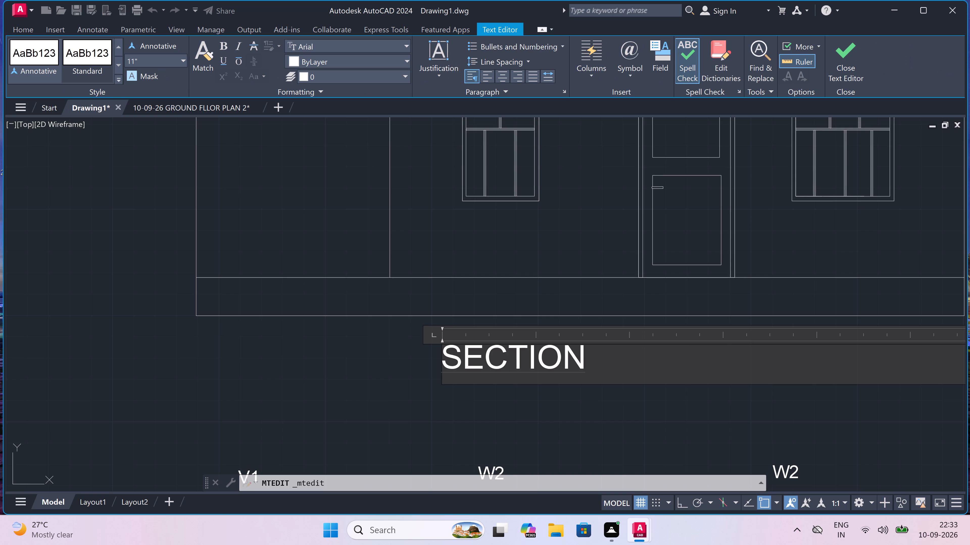
{"action": "left_click", "coordinate": [596, 358]}
{"action": "key", "text": "BackSpace"}
{"action": "key", "text": "BackSpace"}
{"action": "key", "text": "BackSpace"}
{"action": "key", "text": "BackSpace"}
{"action": "key", "text": "BackSpace"}
{"action": "key", "text": "BackSpace"}
{"action": "key", "text": "BackSpace"}
{"action": "key", "text": "BackSpace"}
{"action": "key", "text": "BackSpace"}
{"action": "key", "text": "BackSpace"}
{"action": "key", "text": "BackSpace"}
{"action": "key", "text": "BackSpace"}
{"action": "key", "text": "BackSpace"}
{"action": "key", "text": "BackSpace"}
{"action": "key", "text": "BackSpace"}
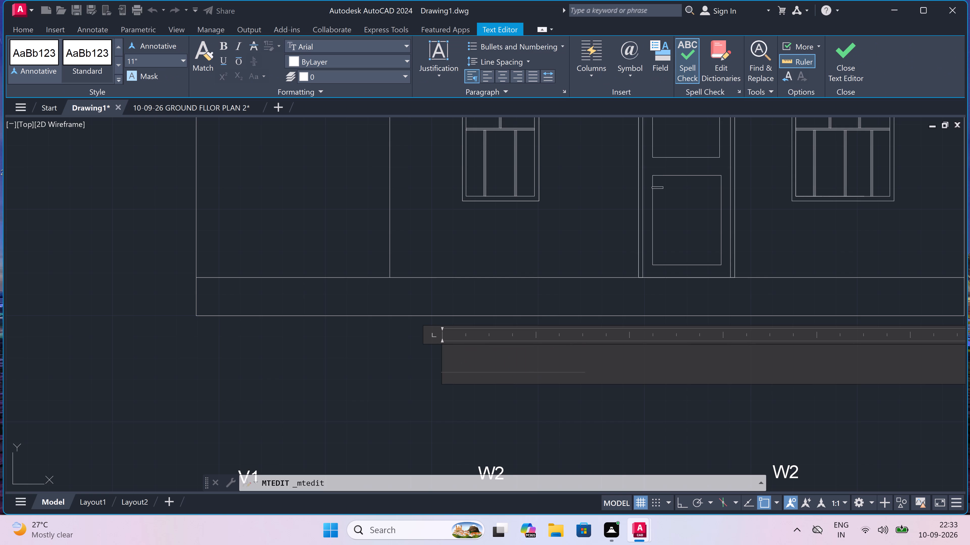
{"action": "type", "text": "ELEVAT"}
{"action": "type", "text": "ION"}
{"action": "left_click", "coordinate": [394, 365]}
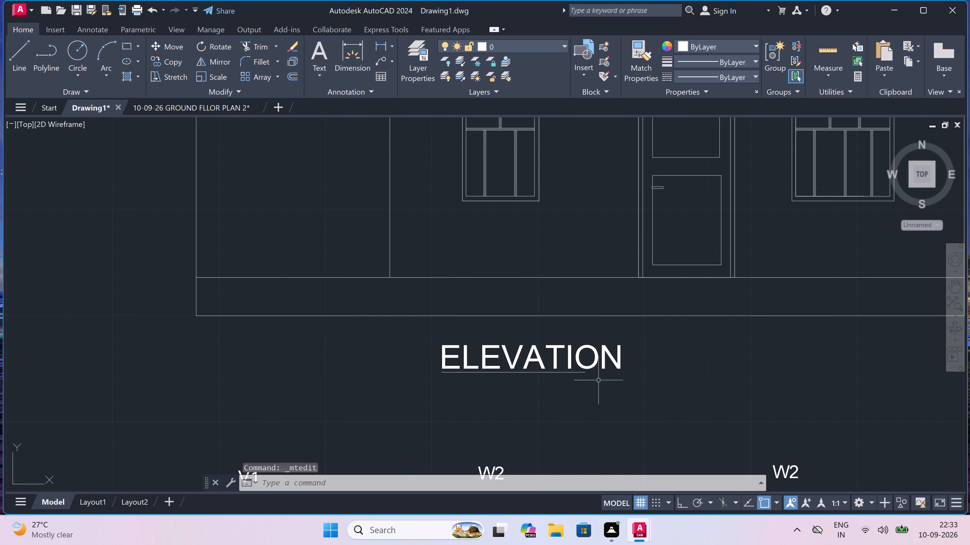
Draw a horizontal line about 1'-5" long from the title underline's end to the end of the word ELEVATION, with Ortho on.
{"action": "scroll", "coordinate": [600, 380], "scroll_direction": "up", "scroll_amount": 3}
{"action": "key", "text": "l"}
{"action": "key", "text": "space"}
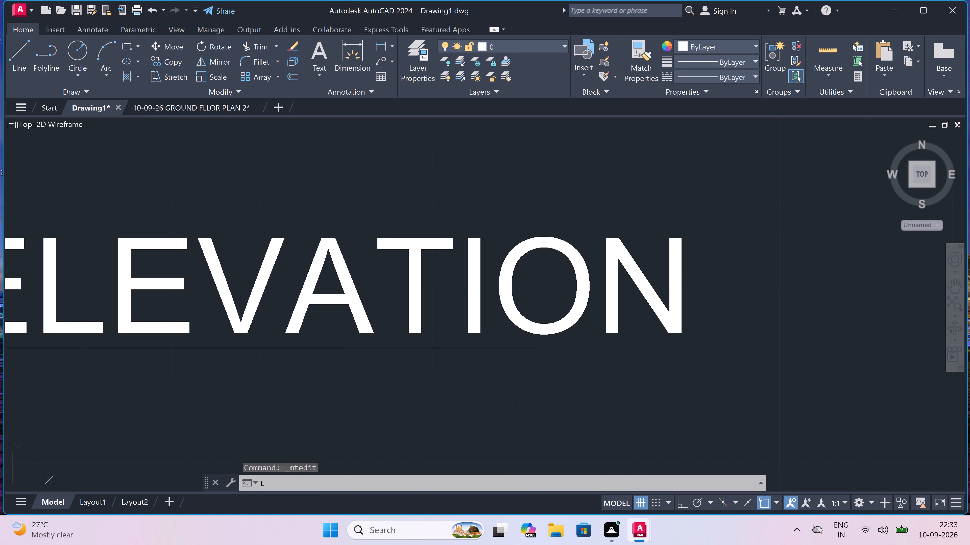
{"action": "scroll", "coordinate": [540, 351], "scroll_direction": "up", "scroll_amount": 3}
{"action": "left_click_drag", "start_coordinate": [525, 342], "coordinate": [533, 342]}
{"action": "scroll", "coordinate": [663, 347], "scroll_direction": "down", "scroll_amount": 4}
{"action": "key", "text": "F8"}
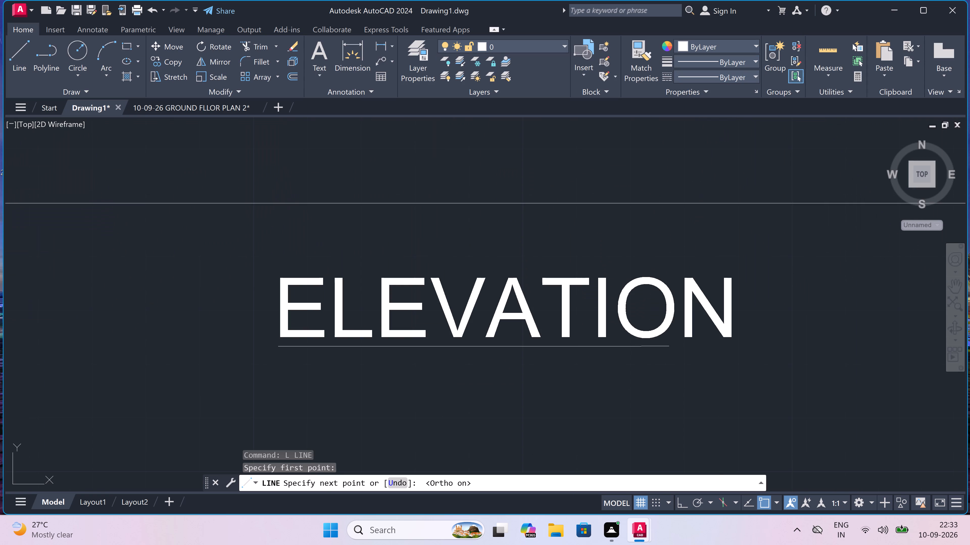
{"action": "scroll", "coordinate": [728, 348], "scroll_direction": "up", "scroll_amount": 3}
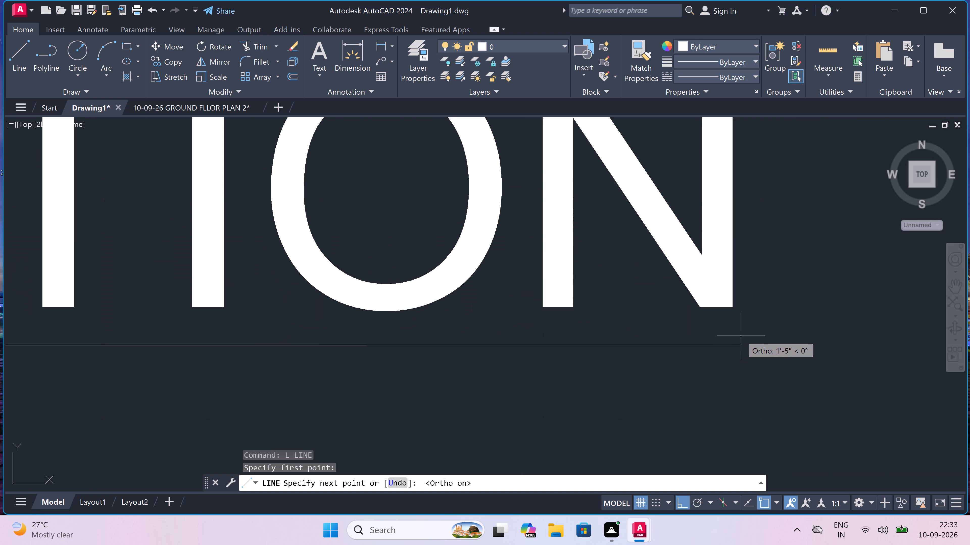
{"action": "scroll", "coordinate": [732, 342], "scroll_direction": "up", "scroll_amount": 3}
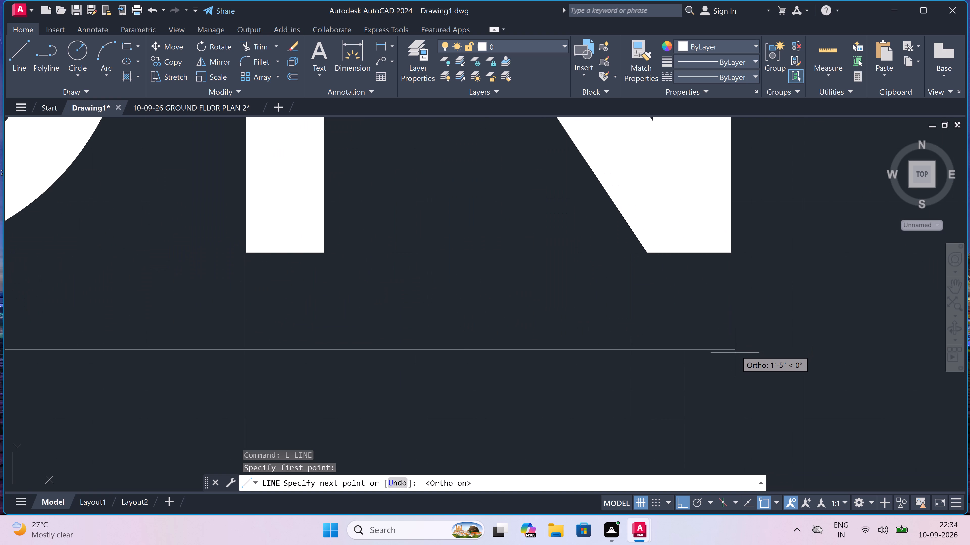
{"action": "left_click", "coordinate": [735, 349]}
{"action": "key", "text": "Escape"}
Draw a rectangle as a frame around both the elevation and the floor plan, with a margin on all sides.
{"action": "scroll", "coordinate": [692, 329], "scroll_direction": "down", "scroll_amount": 2}
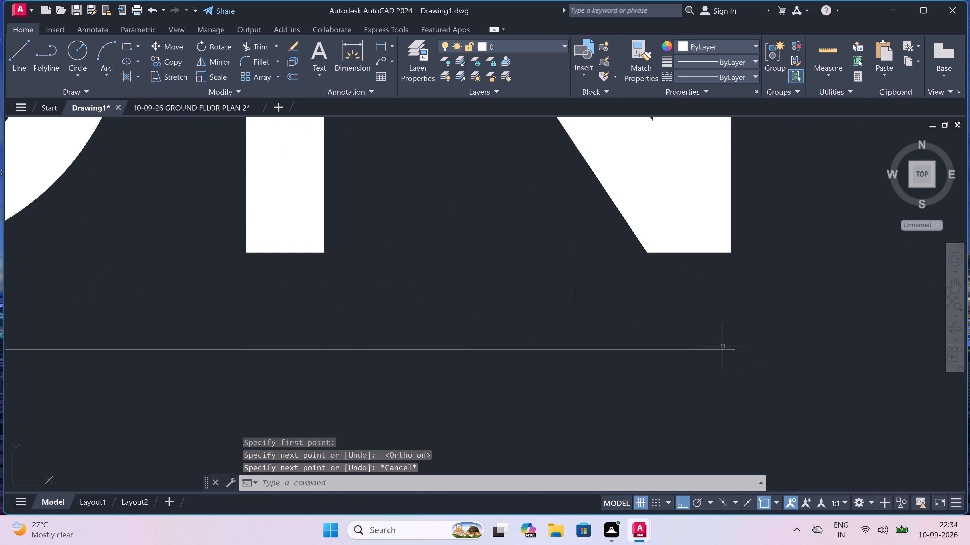
{"action": "scroll", "coordinate": [699, 333], "scroll_direction": "down", "scroll_amount": 11}
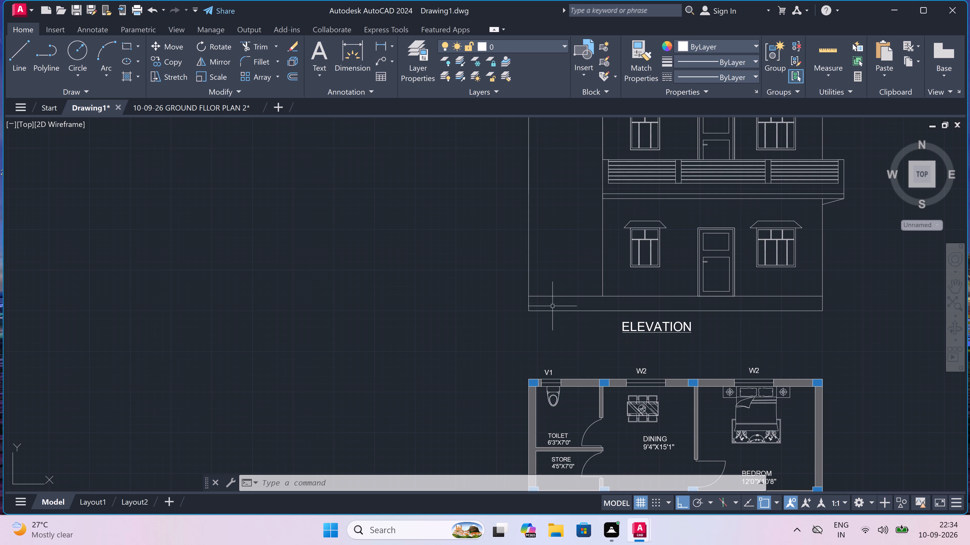
{"action": "scroll", "coordinate": [501, 279], "scroll_direction": "down", "scroll_amount": 3}
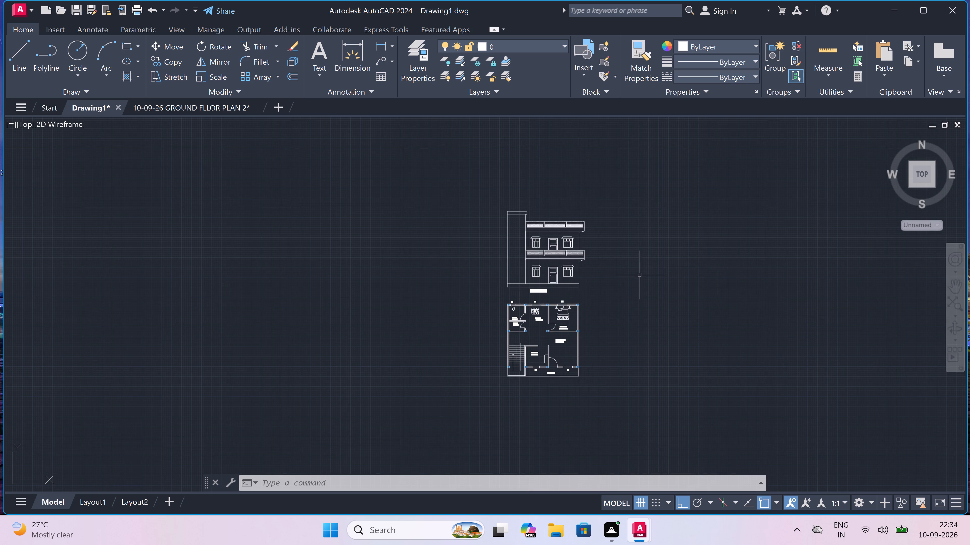
{"action": "scroll", "coordinate": [625, 247], "scroll_direction": "up", "scroll_amount": 2}
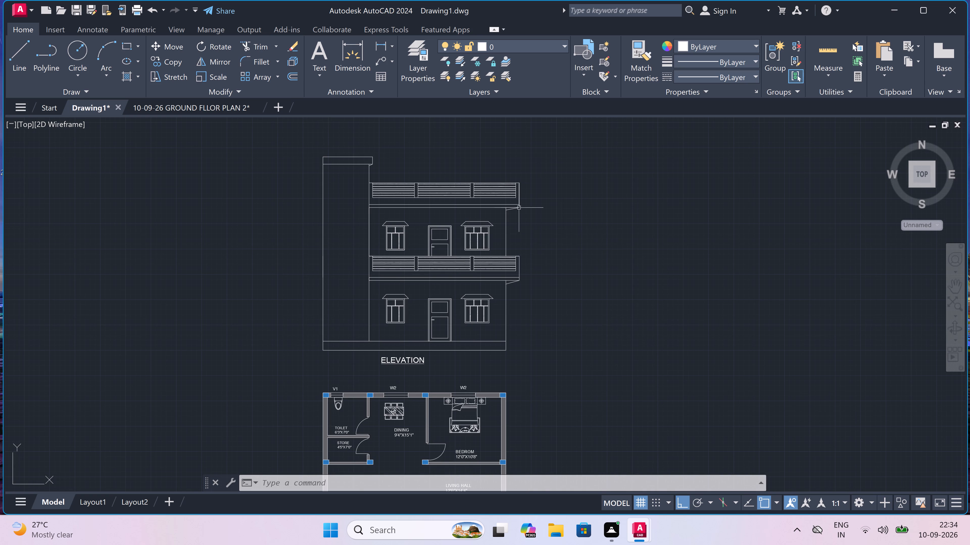
{"action": "scroll", "coordinate": [504, 181], "scroll_direction": "up", "scroll_amount": 2}
{"action": "scroll", "coordinate": [503, 181], "scroll_direction": "down", "scroll_amount": 2}
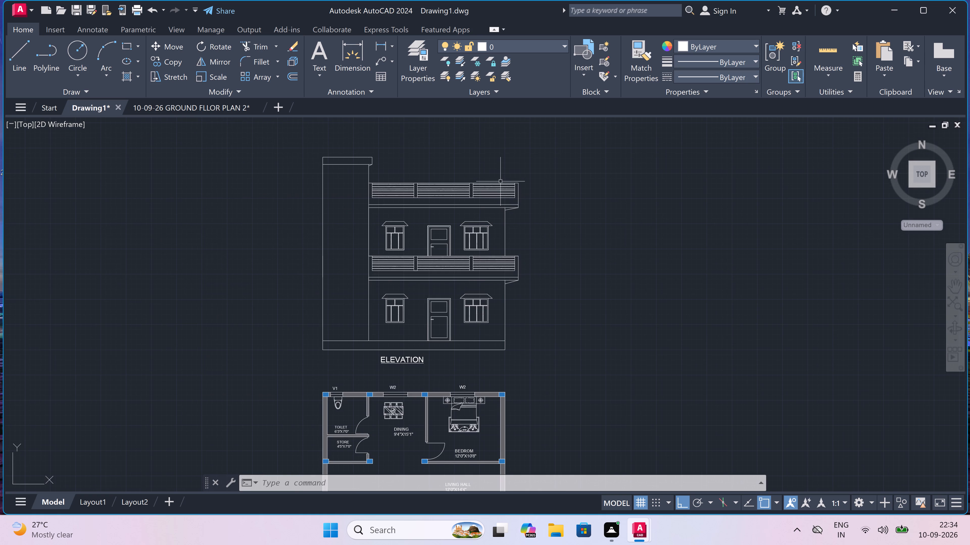
{"action": "scroll", "coordinate": [499, 181], "scroll_direction": "down", "scroll_amount": 1}
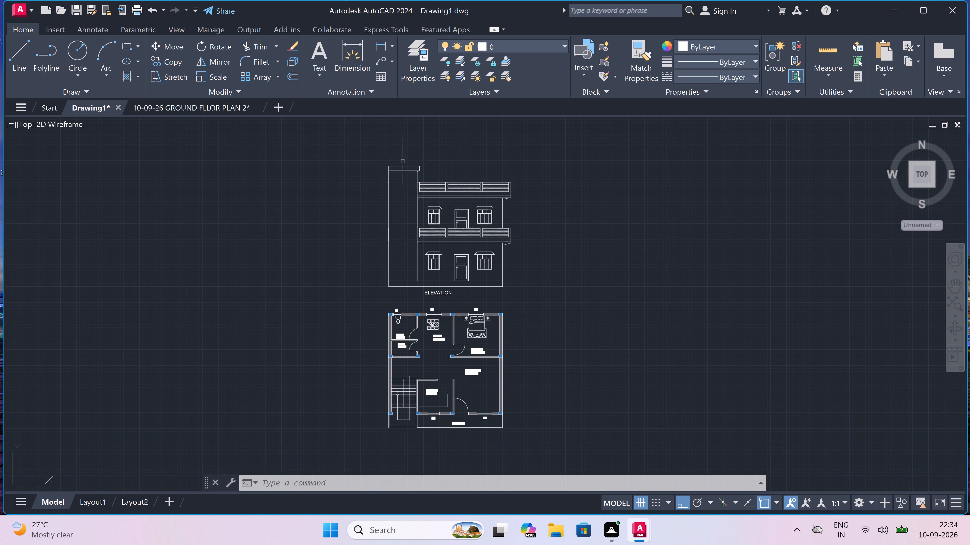
{"action": "key", "text": "r"}
{"action": "key", "text": "e"}
{"action": "type", "text": "C"}
{"action": "key", "text": "space"}
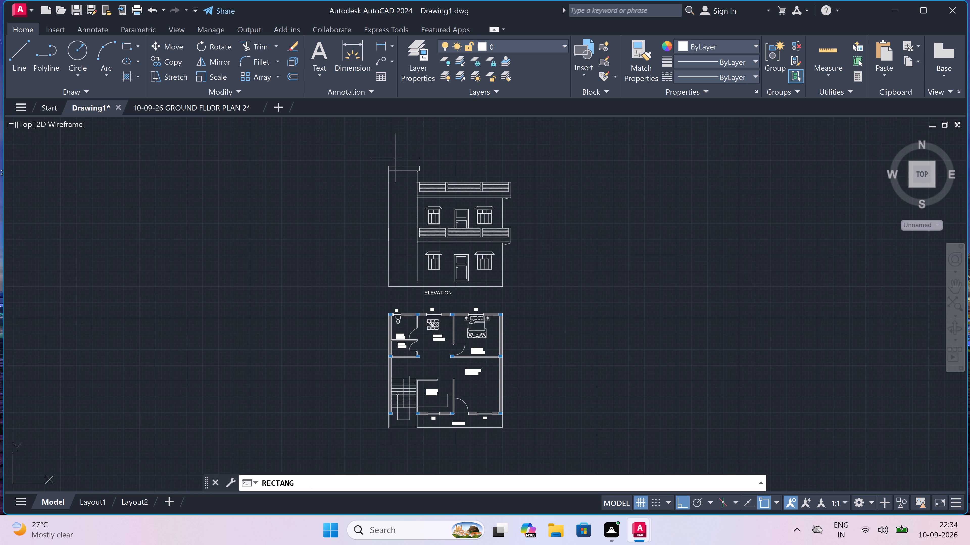
{"action": "left_click", "coordinate": [361, 147]}
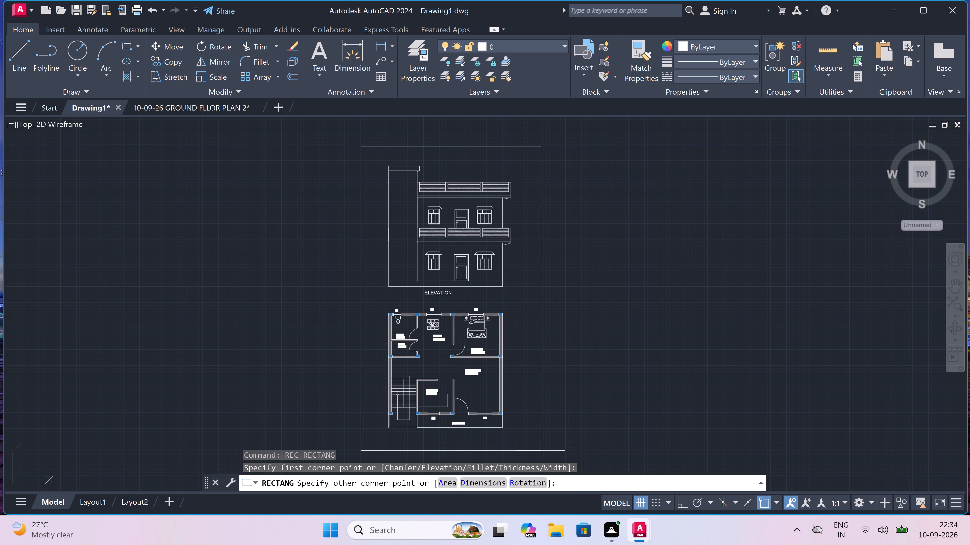
{"action": "left_click", "coordinate": [543, 459]}
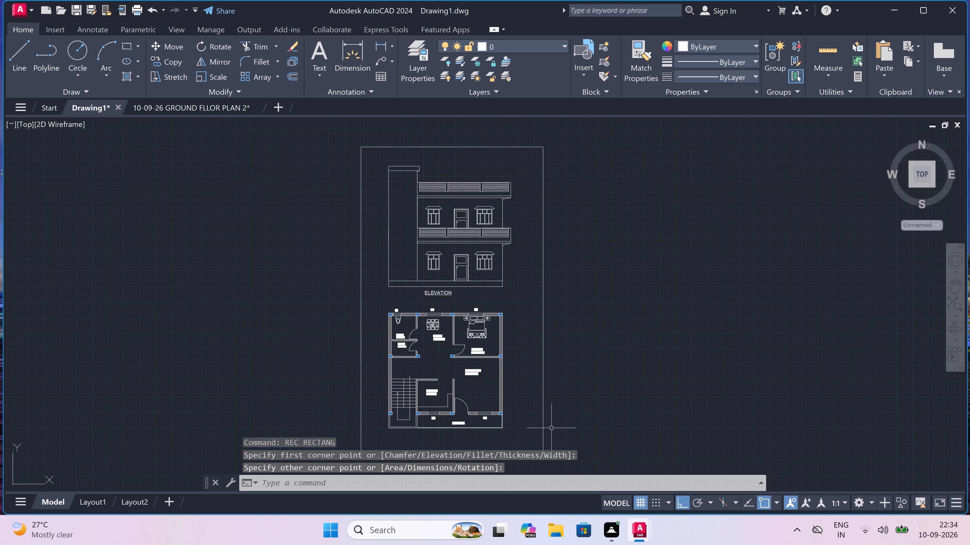
Add the multiline text GROUND FLOOR PLAN inside the frame, below the floor plan's BALCONY.
{"action": "scroll", "coordinate": [543, 324], "scroll_direction": "down", "scroll_amount": 3}
{"action": "scroll", "coordinate": [521, 352], "scroll_direction": "up", "scroll_amount": 2}
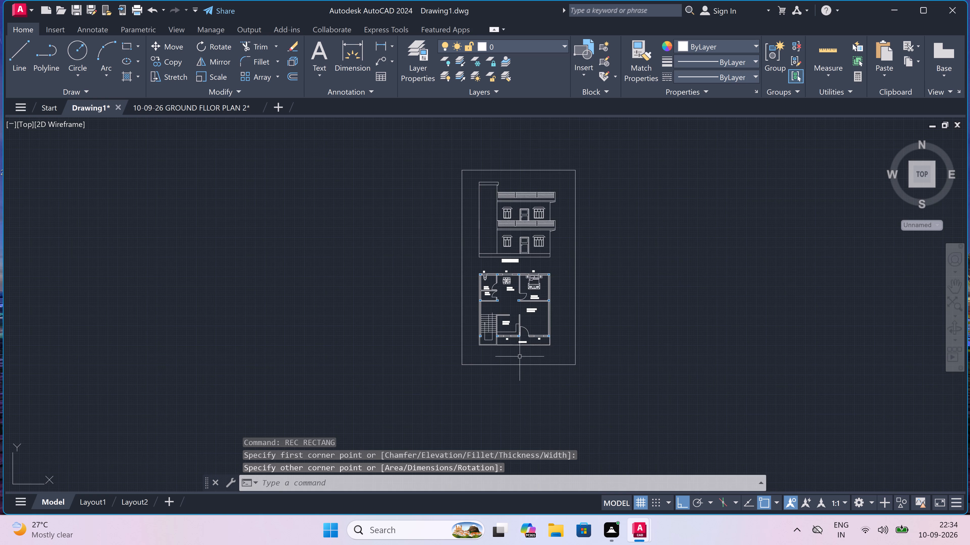
{"action": "scroll", "coordinate": [518, 357], "scroll_direction": "up", "scroll_amount": 4}
{"action": "type", "text": "MT"}
{"action": "key", "text": "space"}
{"action": "key", "text": "space"}
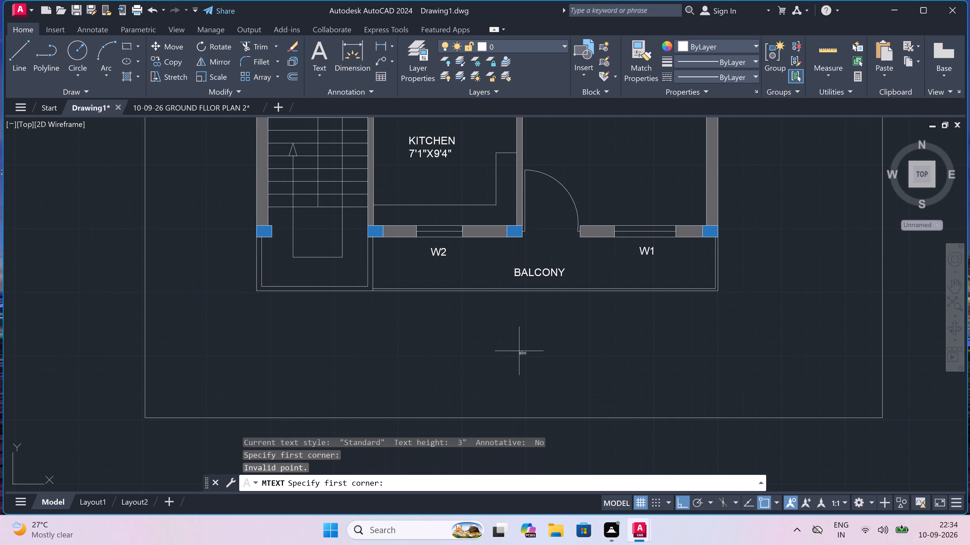
{"action": "left_click", "coordinate": [402, 322]}
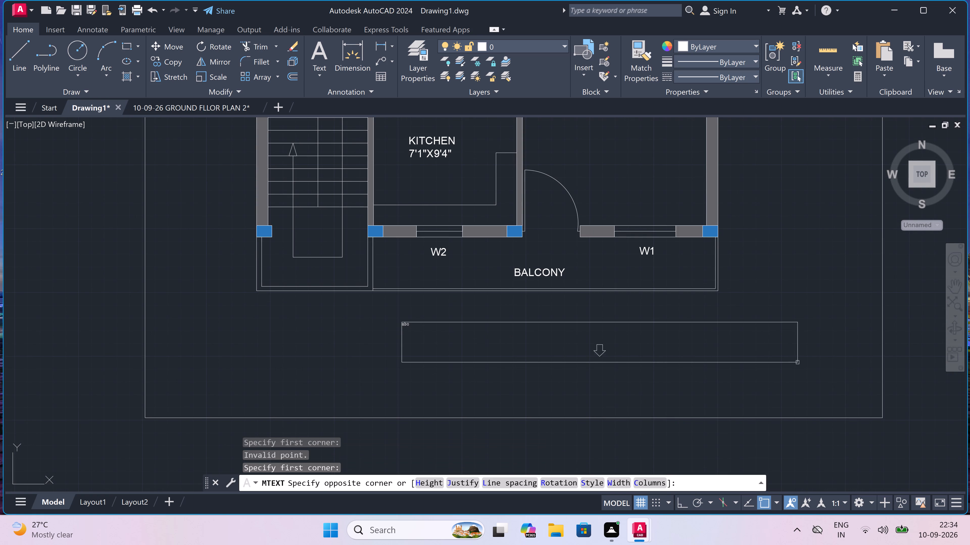
{"action": "left_click", "coordinate": [807, 357]}
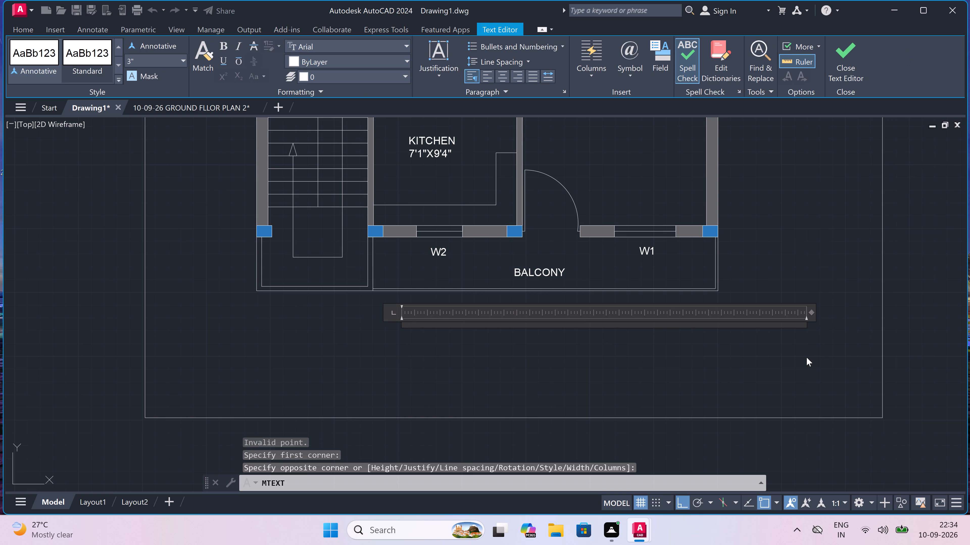
{"action": "type", "text": "GROUND"}
{"action": "key", "text": "space"}
{"action": "type", "text": "FLOOR"}
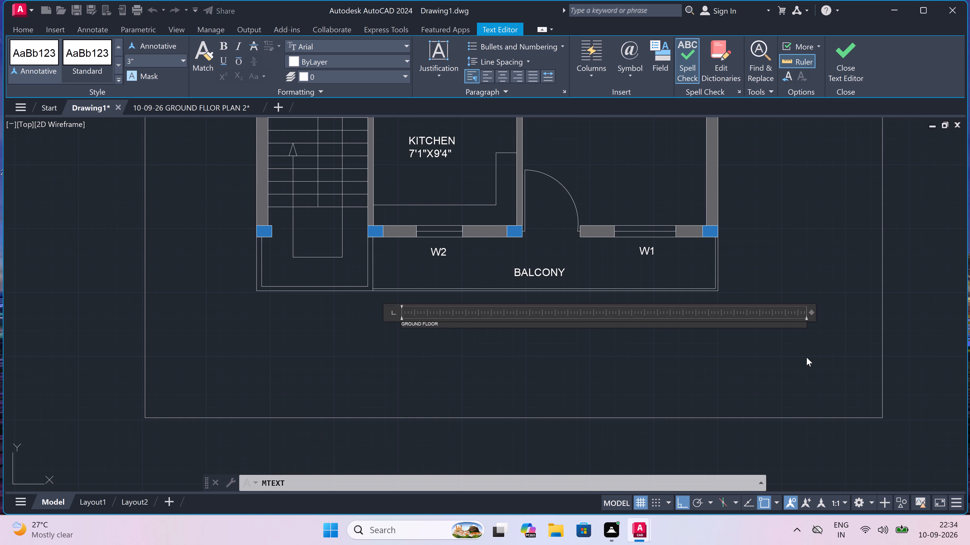
{"action": "key", "text": "space"}
{"action": "type", "text": "PL"}
{"action": "type", "text": "AN"}
{"action": "left_click", "coordinate": [443, 345]}
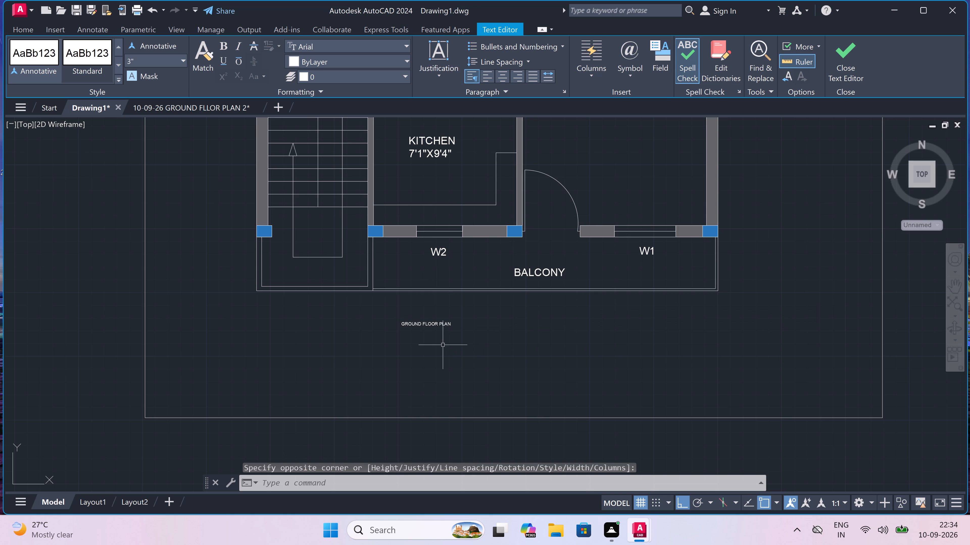
Set the text height of the GROUND FLOOR PLAN title to 6".
{"action": "left_click", "coordinate": [417, 314]}
{"action": "left_click", "coordinate": [397, 339]}
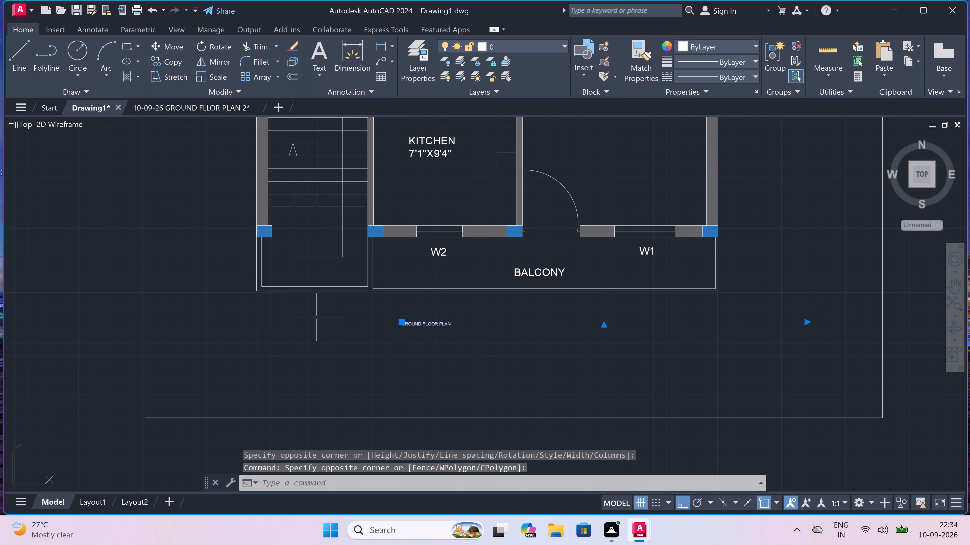
{"action": "right_click", "coordinate": [90, 181]}
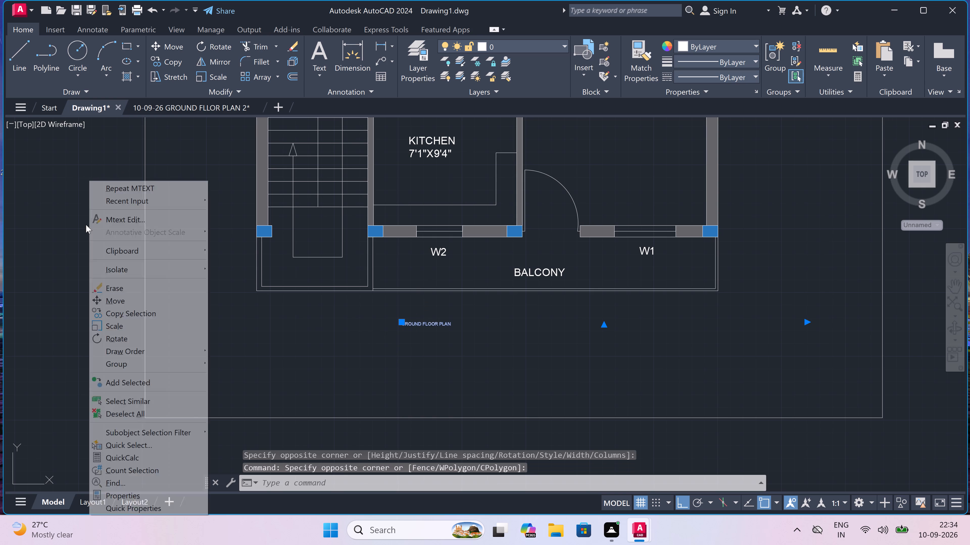
{"action": "left_click", "coordinate": [165, 491]}
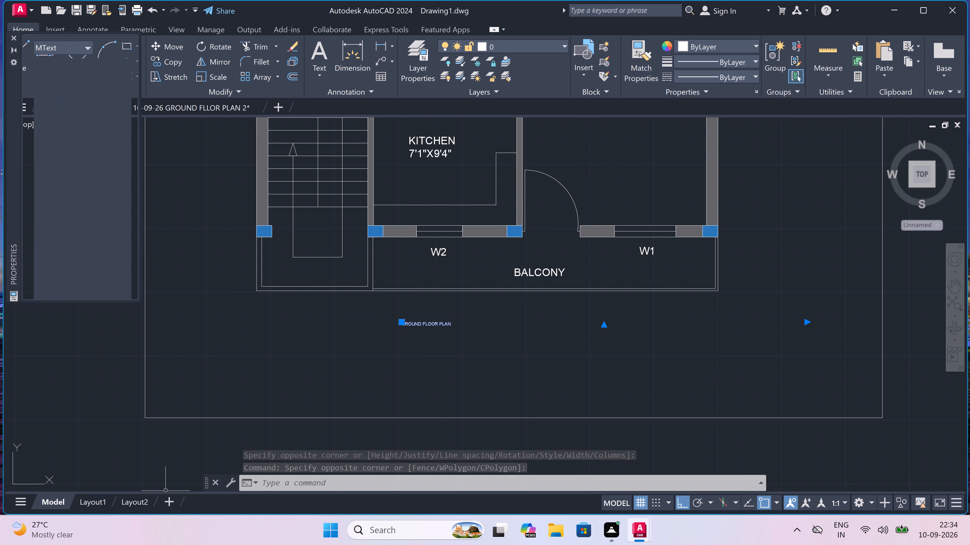
{"action": "left_click", "coordinate": [108, 285]}
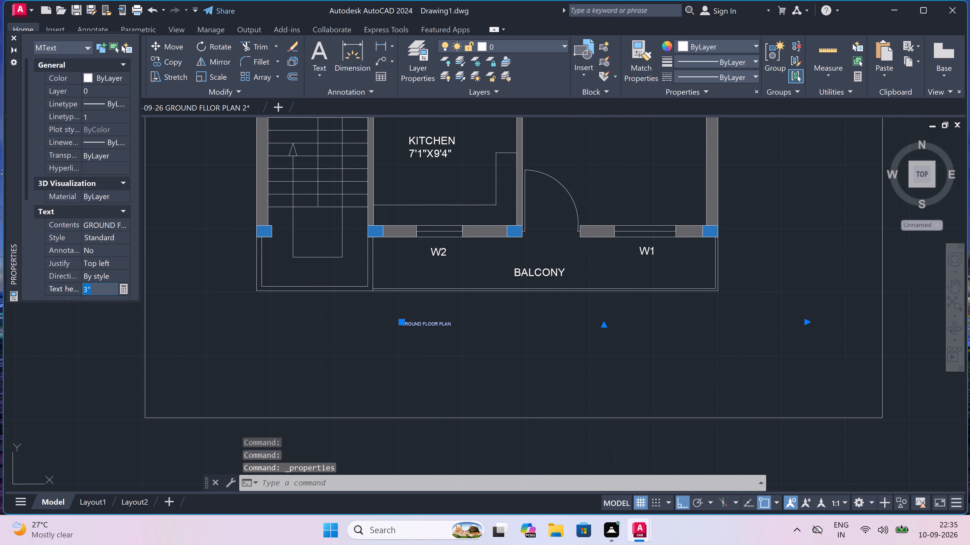
{"action": "key", "text": "BackSpace"}
{"action": "type", "text": "6\""}
{"action": "left_click", "coordinate": [73, 343]}
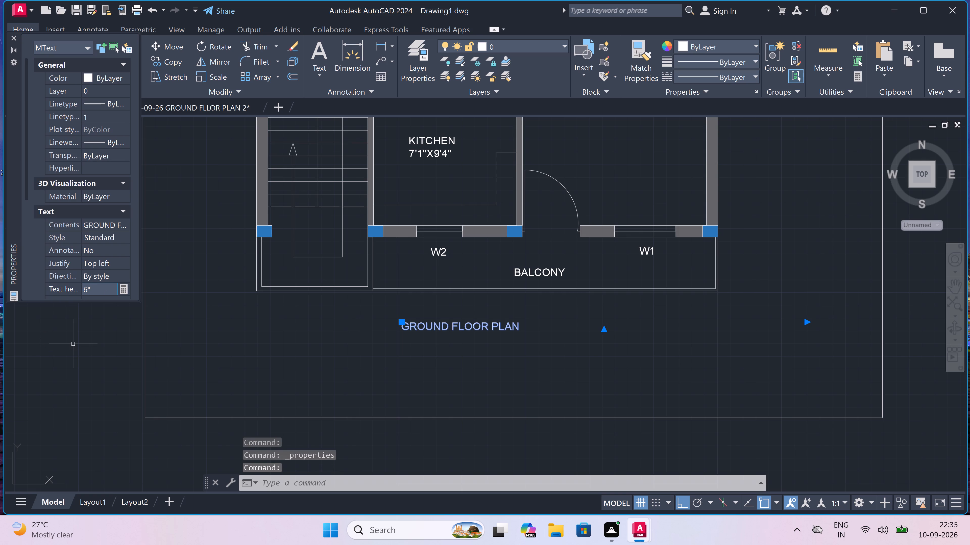
Underline the GROUND FLOOR PLAN title with a horizontal line about 7'-7" long, spanning from the G to the final N.
{"action": "key", "text": "Escape"}
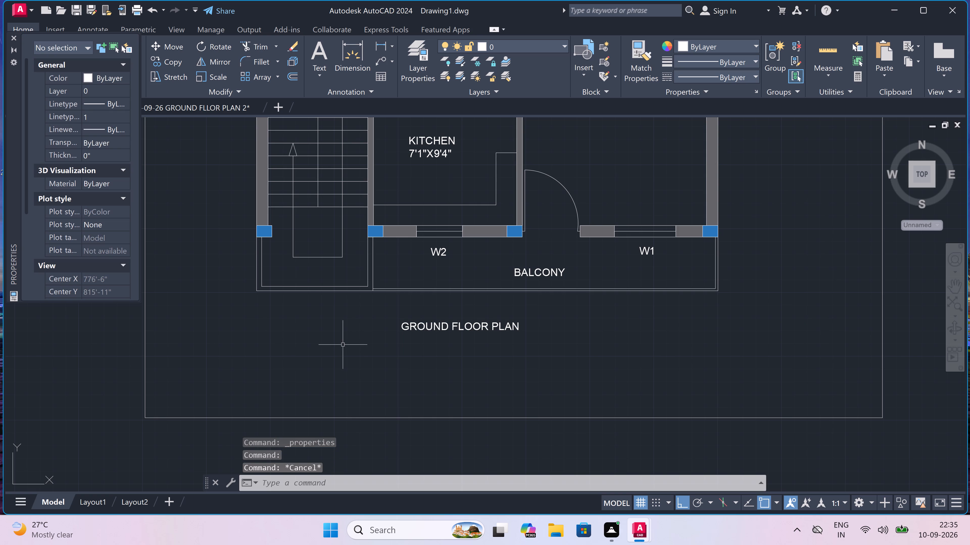
{"action": "scroll", "coordinate": [473, 339], "scroll_direction": "up", "scroll_amount": 3}
{"action": "scroll", "coordinate": [413, 352], "scroll_direction": "down", "scroll_amount": 1}
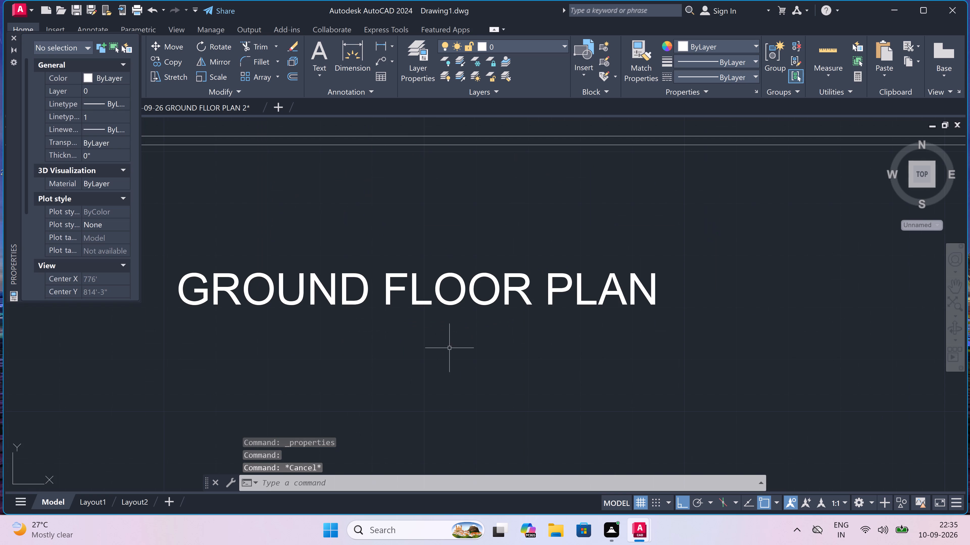
{"action": "scroll", "coordinate": [412, 351], "scroll_direction": "down", "scroll_amount": 1}
{"action": "scroll", "coordinate": [343, 347], "scroll_direction": "up", "scroll_amount": 2}
{"action": "scroll", "coordinate": [280, 329], "scroll_direction": "up", "scroll_amount": 1}
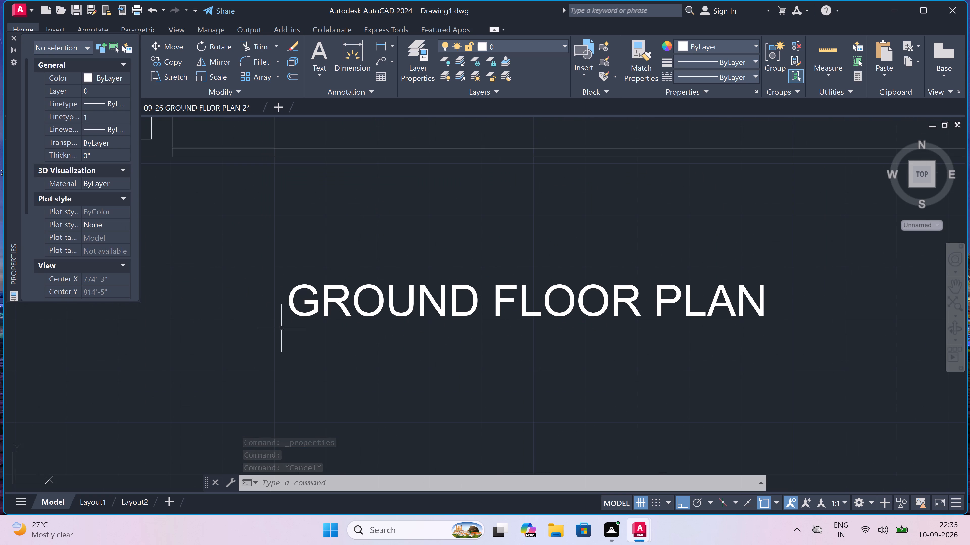
{"action": "scroll", "coordinate": [280, 329], "scroll_direction": "up", "scroll_amount": 1}
{"action": "type", "text": "L"}
{"action": "key", "text": "space"}
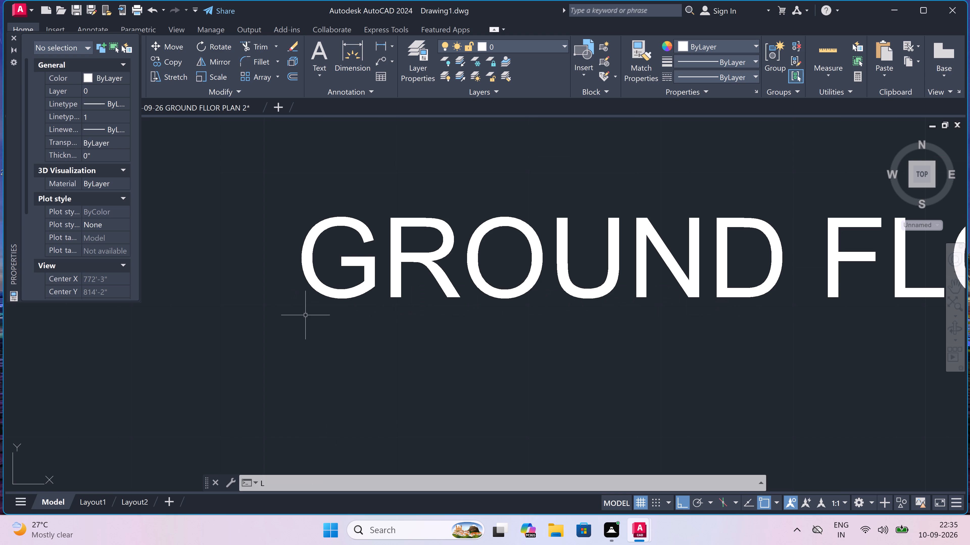
{"action": "scroll", "coordinate": [307, 315], "scroll_direction": "up", "scroll_amount": 3}
{"action": "left_click_drag", "start_coordinate": [310, 304], "coordinate": [313, 306]}
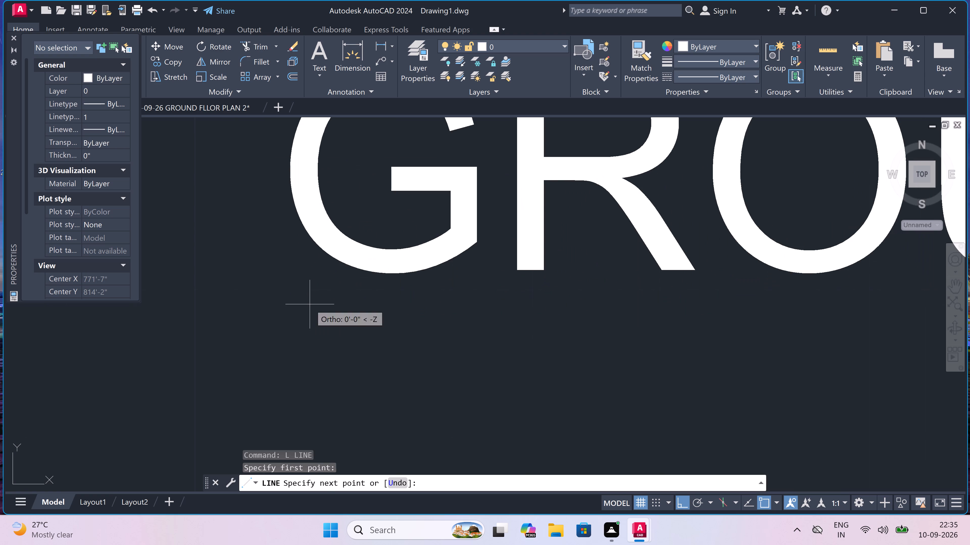
{"action": "scroll", "coordinate": [479, 311], "scroll_direction": "down", "scroll_amount": 8}
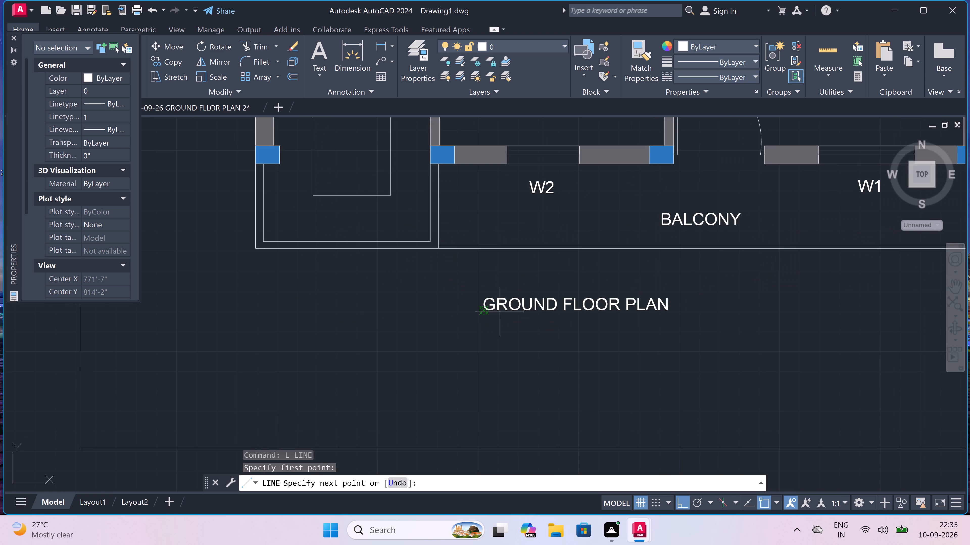
{"action": "scroll", "coordinate": [689, 325], "scroll_direction": "up", "scroll_amount": 2}
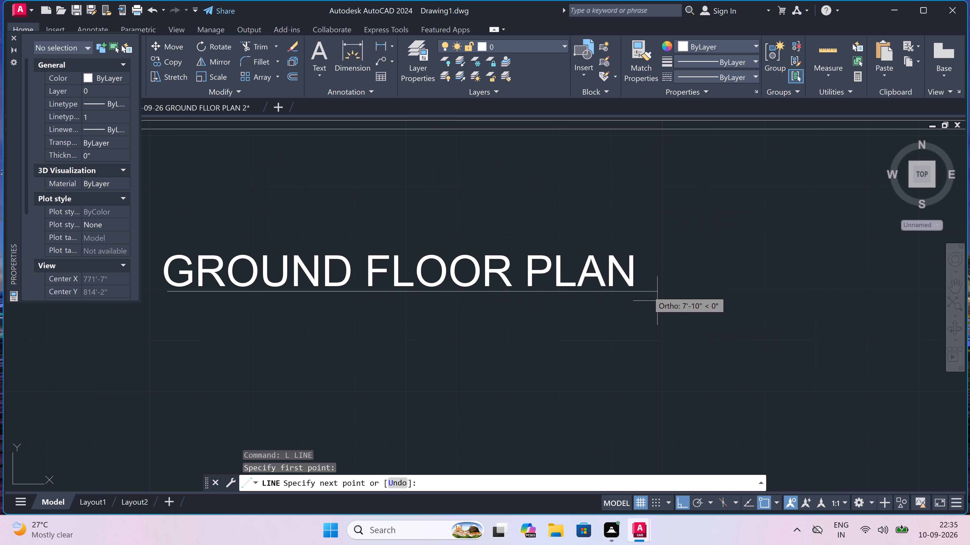
{"action": "scroll", "coordinate": [642, 288], "scroll_direction": "up", "scroll_amount": 5}
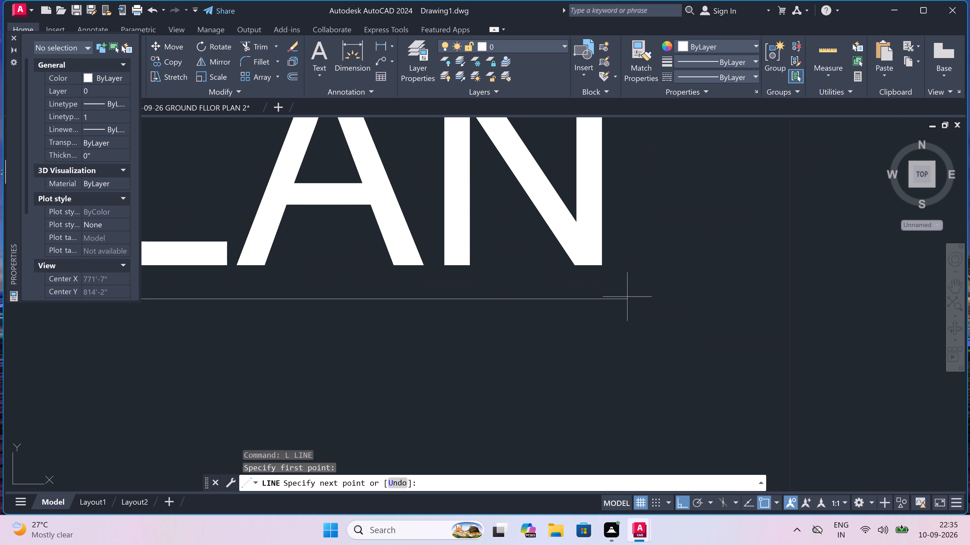
{"action": "scroll", "coordinate": [625, 301], "scroll_direction": "up", "scroll_amount": 3}
{"action": "scroll", "coordinate": [593, 291], "scroll_direction": "up", "scroll_amount": 3}
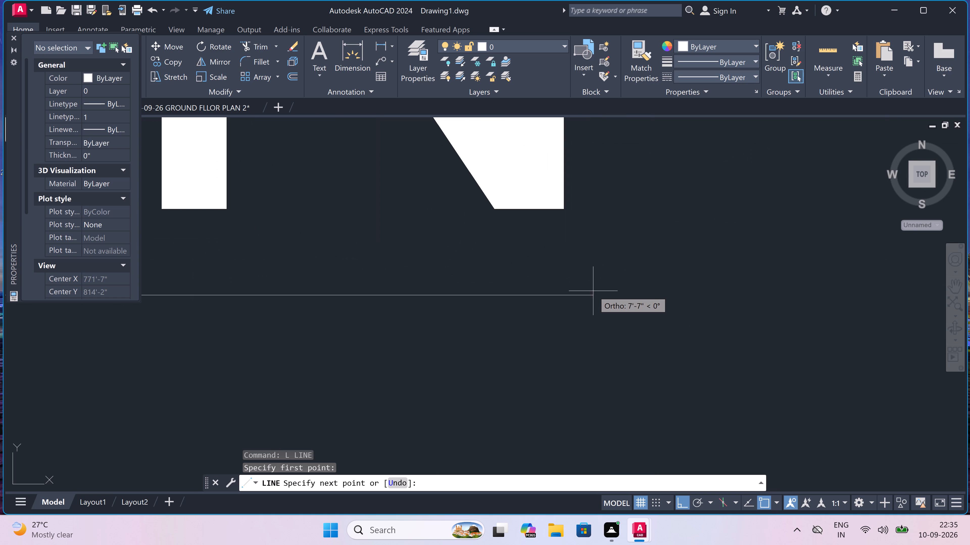
{"action": "left_click", "coordinate": [593, 302]}
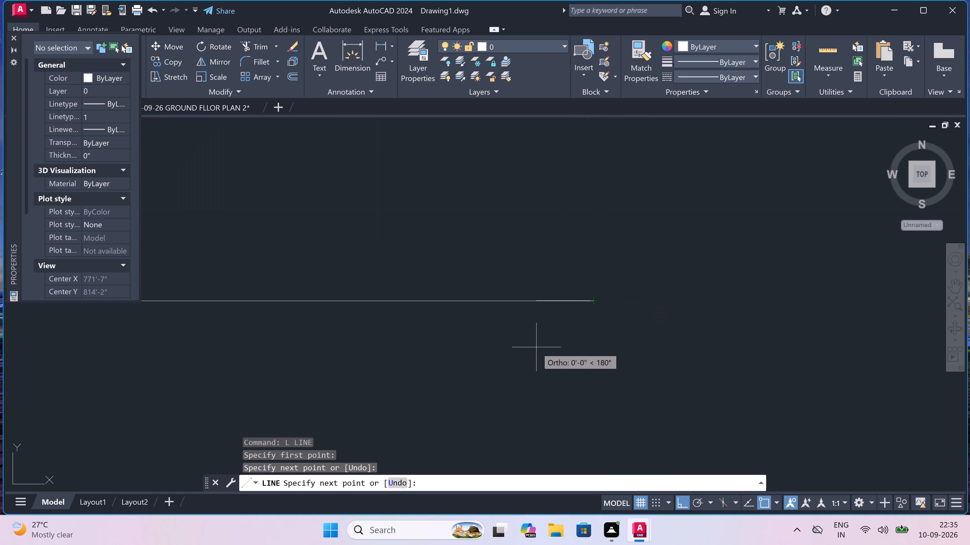
{"action": "key", "text": "Escape"}
In the elevation, draw a vertical line from the roof slab's outer lower corner down to the first-floor balcony railing's outer top corner.
{"action": "scroll", "coordinate": [534, 317], "scroll_direction": "down", "scroll_amount": 15}
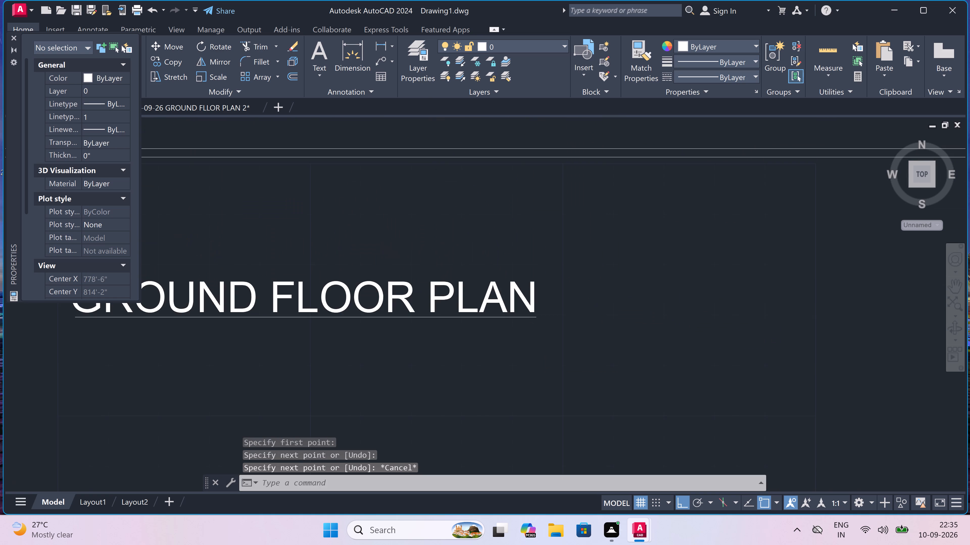
{"action": "scroll", "coordinate": [535, 319], "scroll_direction": "down", "scroll_amount": 4}
{"action": "scroll", "coordinate": [505, 311], "scroll_direction": "down", "scroll_amount": 5}
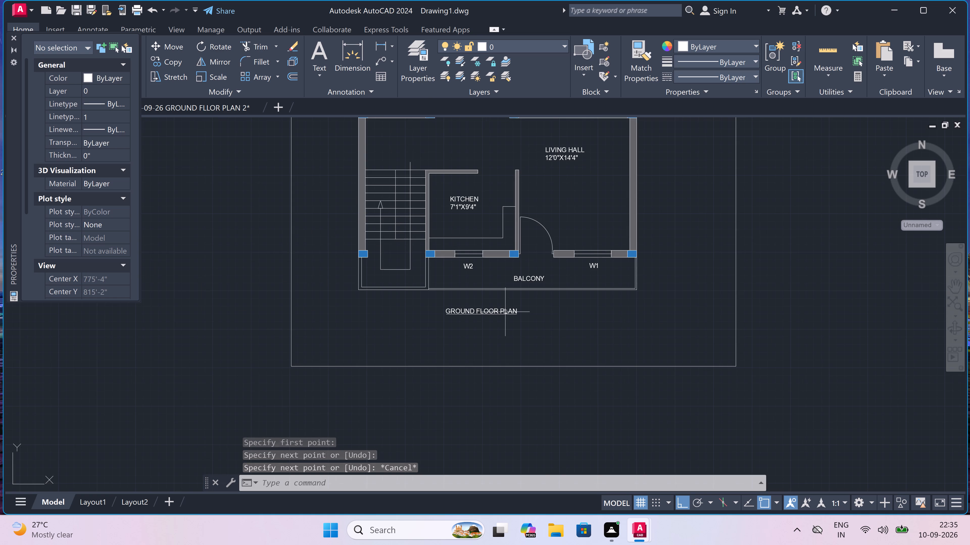
{"action": "scroll", "coordinate": [505, 312], "scroll_direction": "down", "scroll_amount": 5}
{"action": "scroll", "coordinate": [525, 223], "scroll_direction": "up", "scroll_amount": 3}
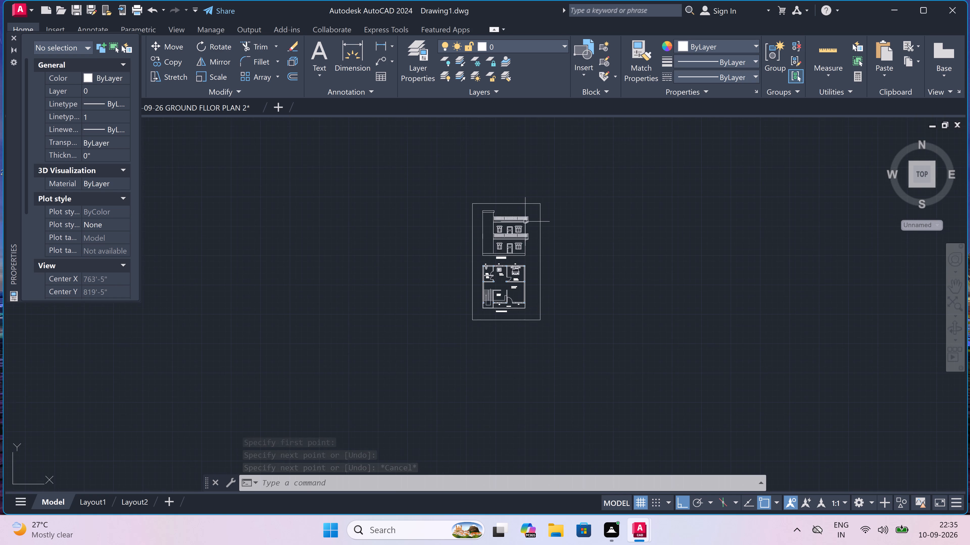
{"action": "scroll", "coordinate": [499, 226], "scroll_direction": "up", "scroll_amount": 4}
{"action": "scroll", "coordinate": [538, 234], "scroll_direction": "down", "scroll_amount": 2}
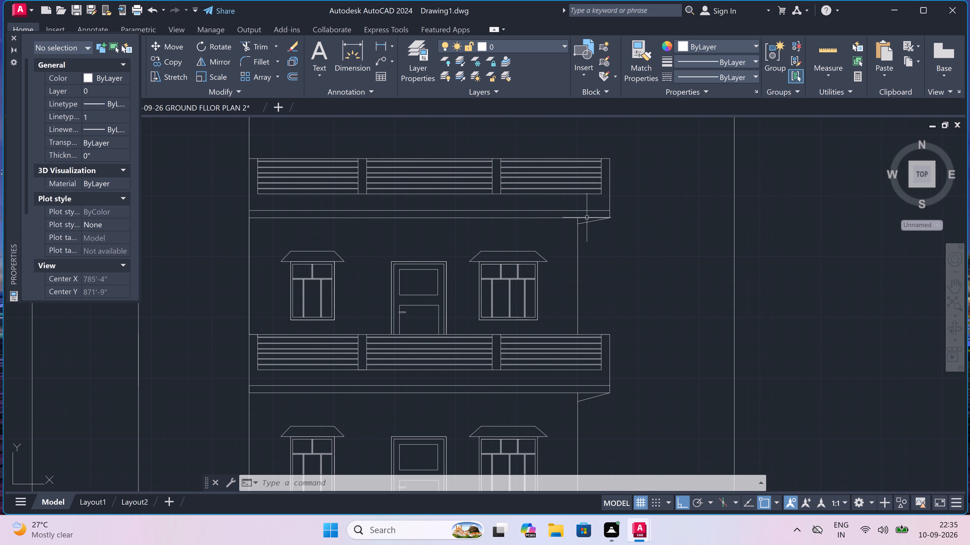
{"action": "scroll", "coordinate": [612, 241], "scroll_direction": "up", "scroll_amount": 3}
{"action": "scroll", "coordinate": [611, 252], "scroll_direction": "down", "scroll_amount": 3}
{"action": "scroll", "coordinate": [614, 304], "scroll_direction": "up", "scroll_amount": 2}
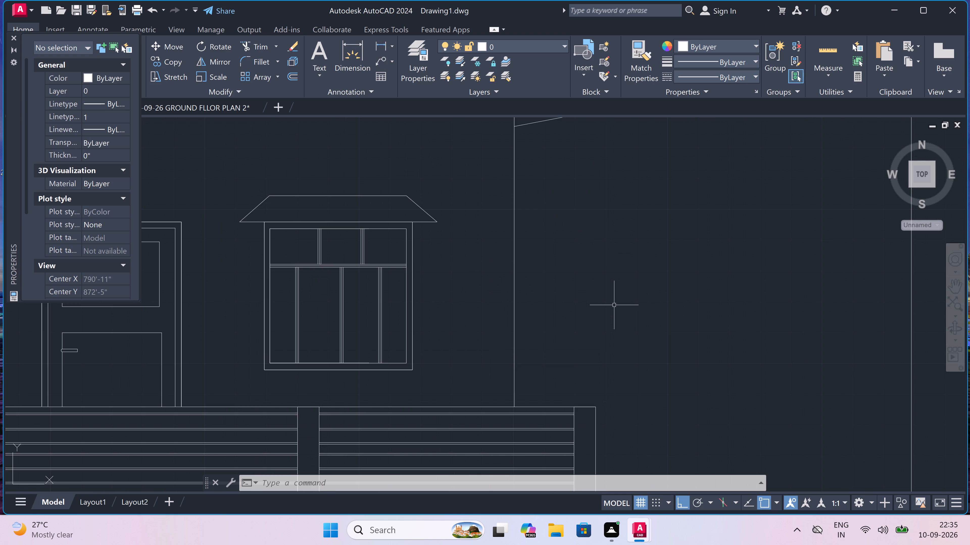
{"action": "key", "text": "l"}
{"action": "key", "text": "space"}
{"action": "scroll", "coordinate": [602, 240], "scroll_direction": "down", "scroll_amount": 2}
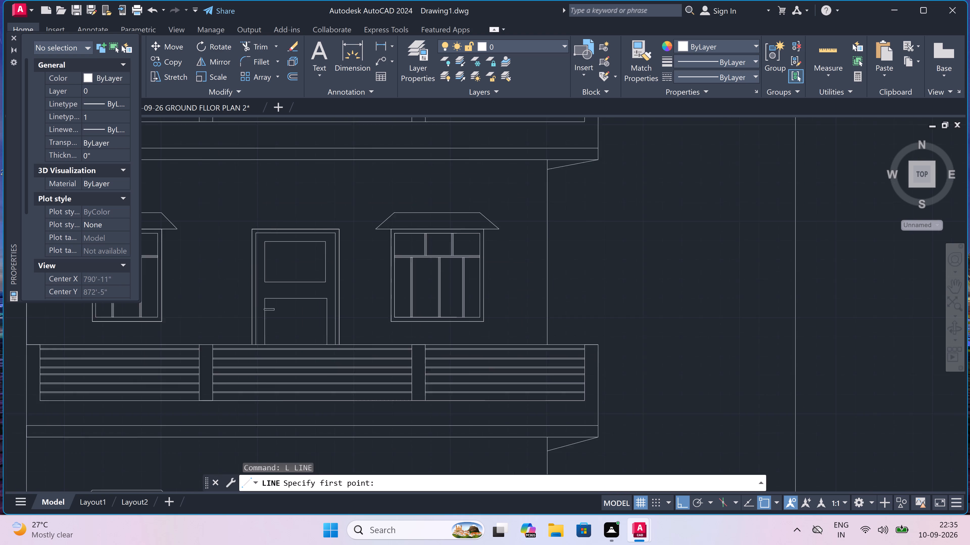
{"action": "left_click", "coordinate": [599, 191]}
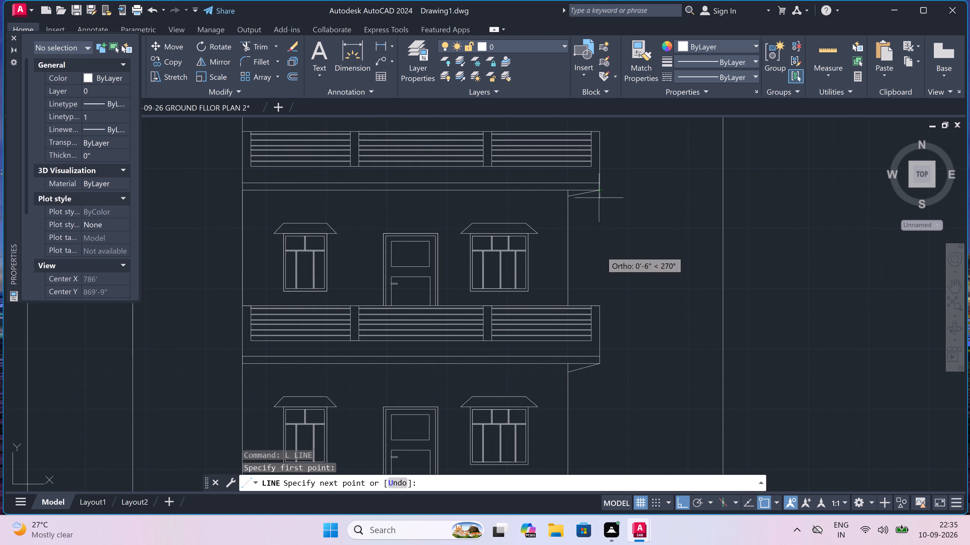
{"action": "left_click", "coordinate": [599, 307]}
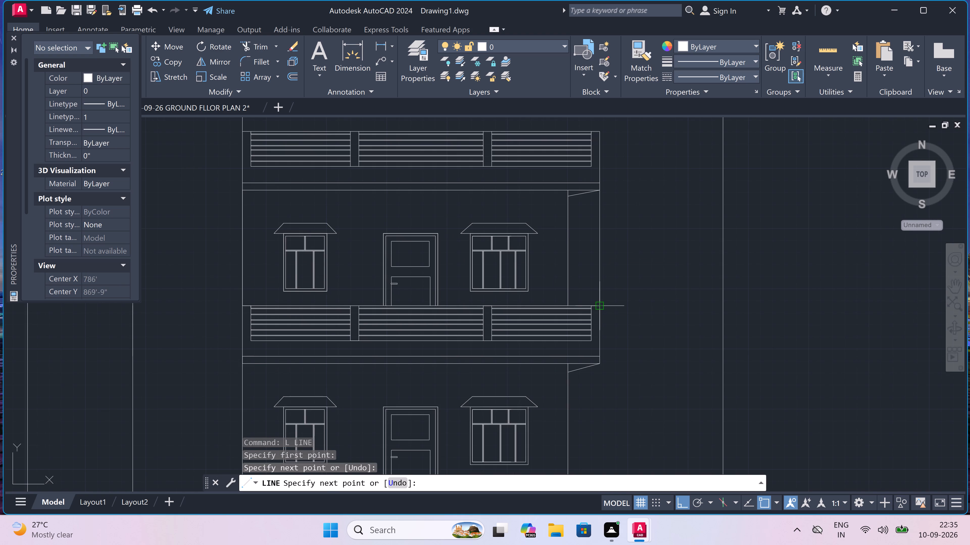
{"action": "key", "text": "Escape"}
Draw a parallel vertical line from the inner top corner of the first-floor railing's end post up to the roof slab's underside.
{"action": "type", "text": "L"}
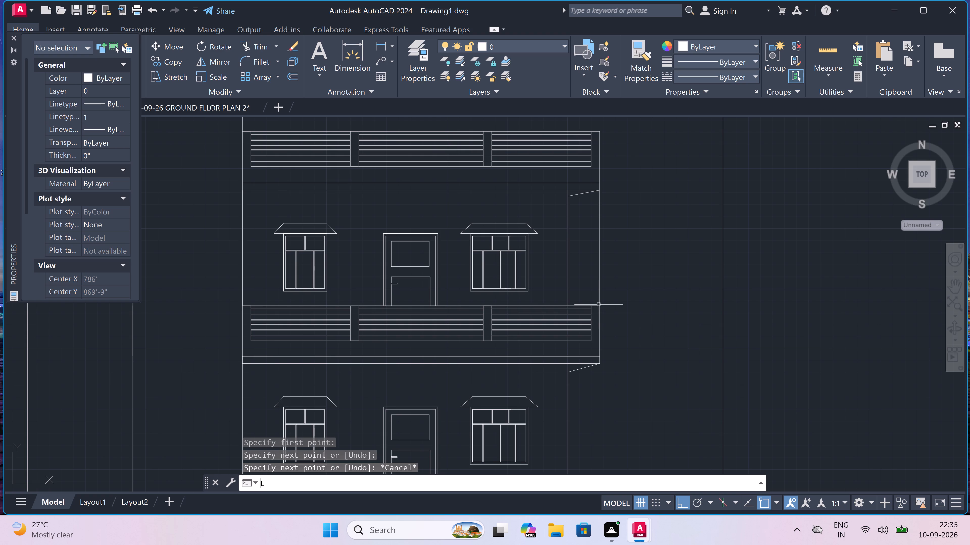
{"action": "key", "text": "space"}
{"action": "scroll", "coordinate": [594, 295], "scroll_direction": "up", "scroll_amount": 1}
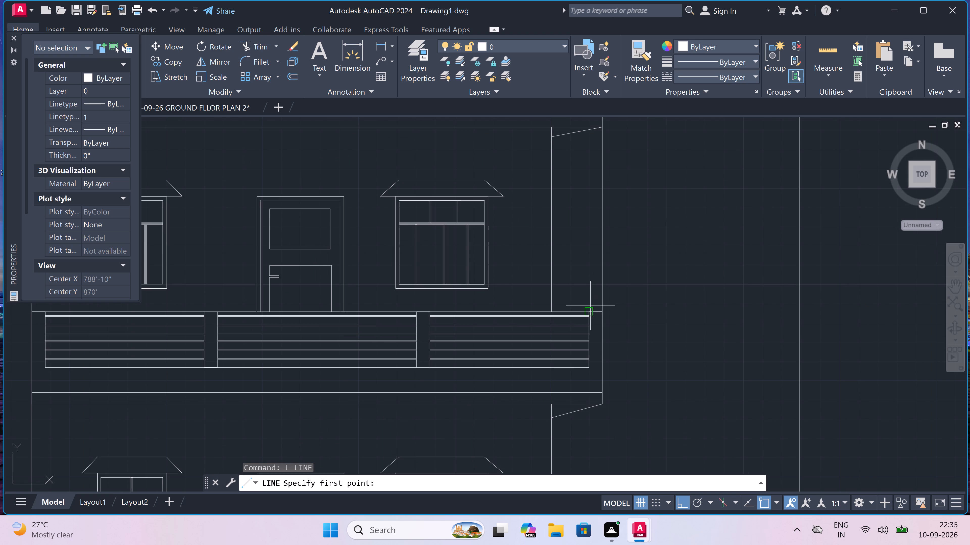
{"action": "left_click", "coordinate": [588, 313]}
{"action": "scroll", "coordinate": [577, 248], "scroll_direction": "down", "scroll_amount": 3}
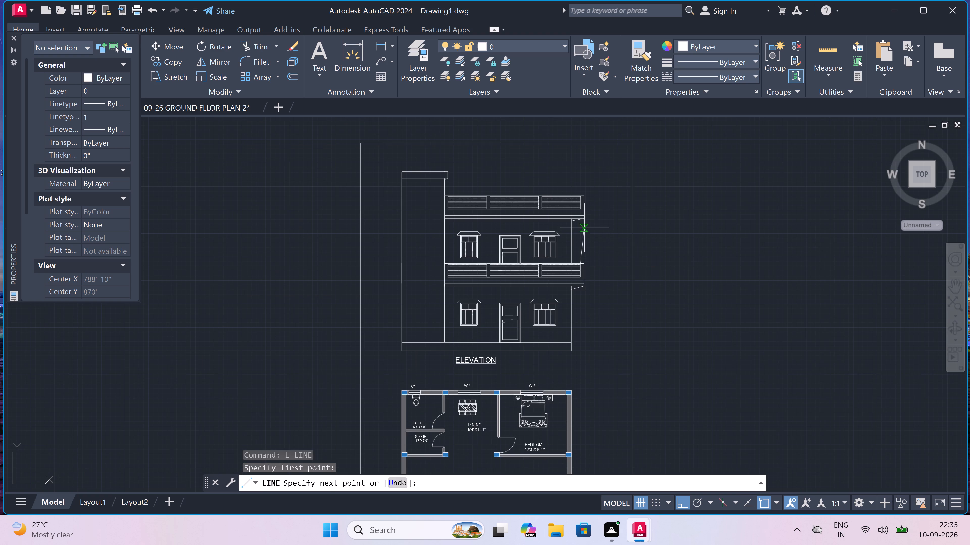
{"action": "scroll", "coordinate": [584, 220], "scroll_direction": "up", "scroll_amount": 4}
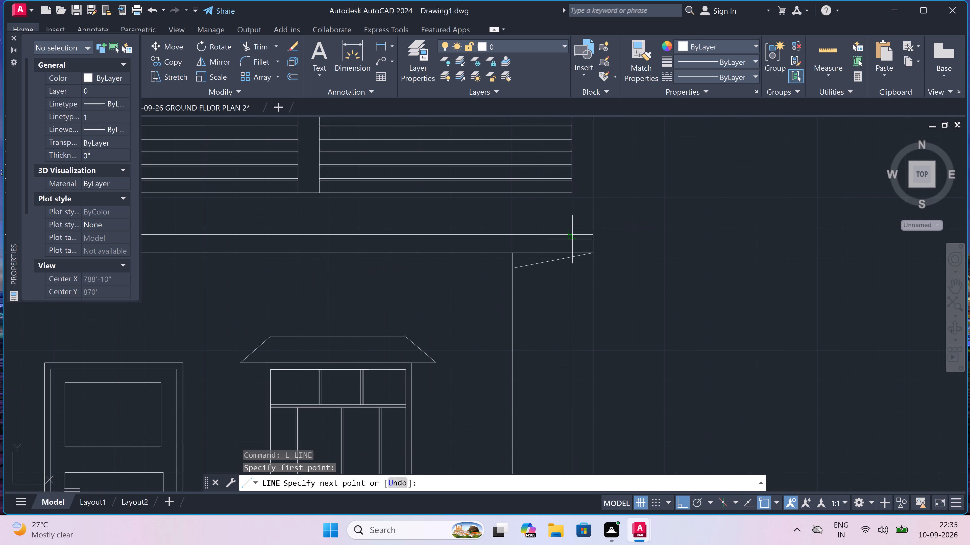
{"action": "left_click", "coordinate": [572, 255]}
{"action": "key", "text": "Escape"}
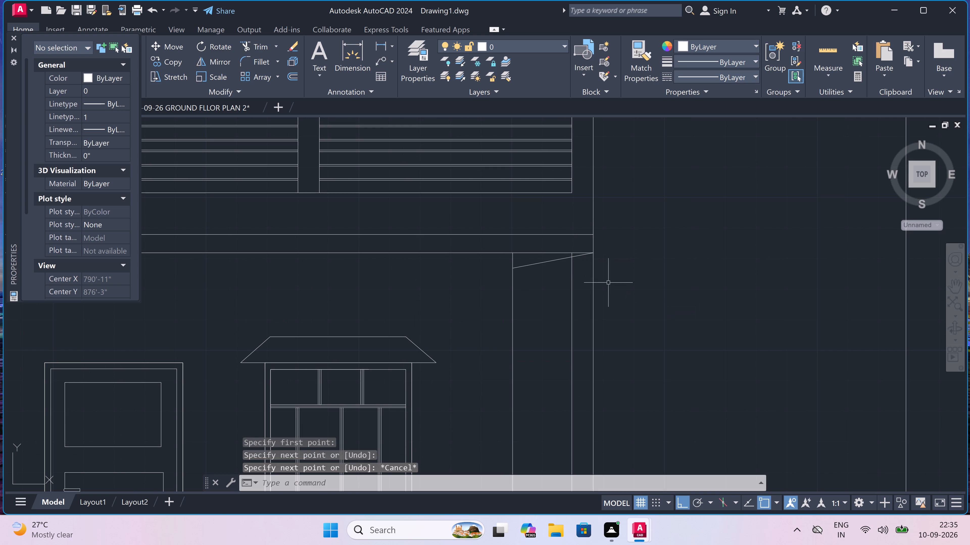
Delete the sloping line beneath the roof slab's overhang.
{"action": "scroll", "coordinate": [555, 259], "scroll_direction": "up", "scroll_amount": 2}
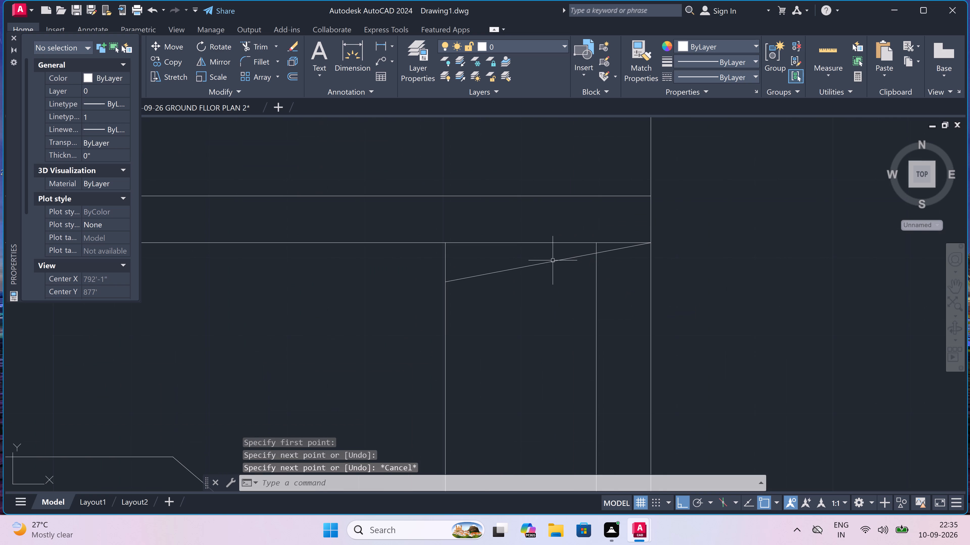
{"action": "left_click", "coordinate": [553, 261]}
{"action": "key", "text": "Delete"}
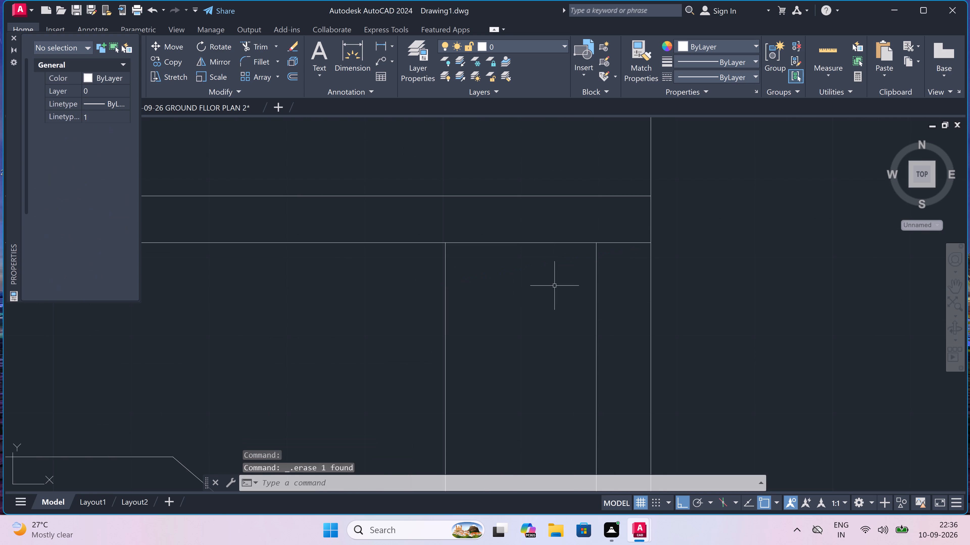
With Ortho off, draw a sloping line from the inner vertical line's top end down to the wall's outer edge.
{"action": "key", "text": "l"}
{"action": "key", "text": "space"}
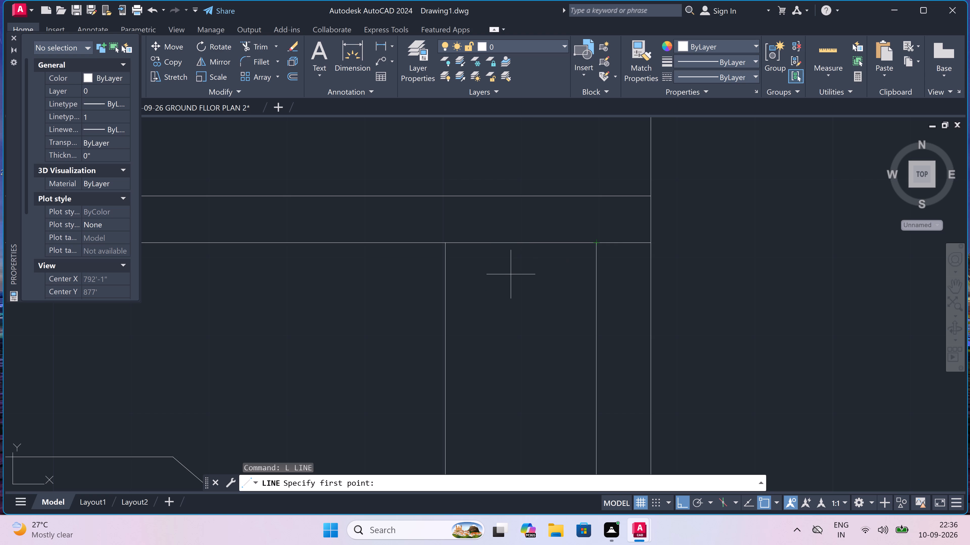
{"action": "scroll", "coordinate": [513, 273], "scroll_direction": "down", "scroll_amount": 4}
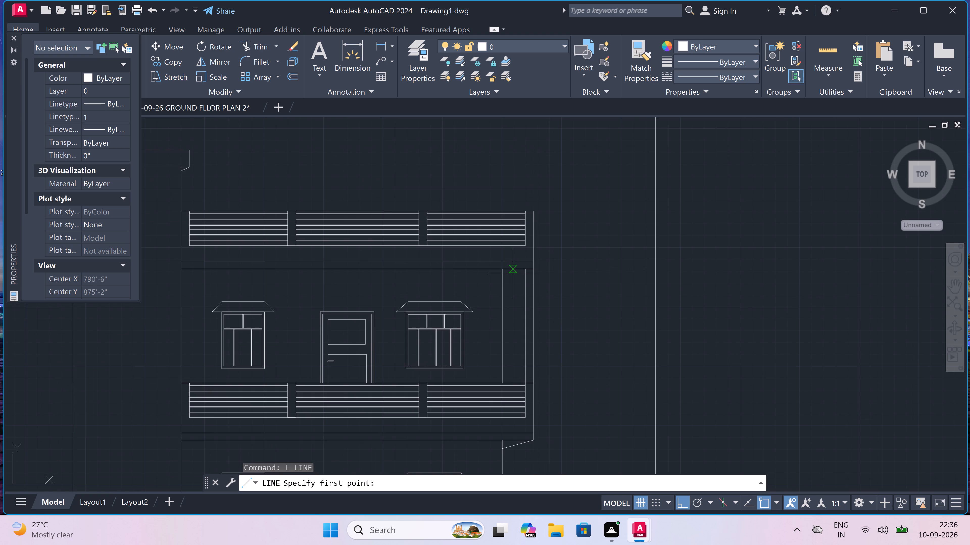
{"action": "scroll", "coordinate": [513, 273], "scroll_direction": "up", "scroll_amount": 3}
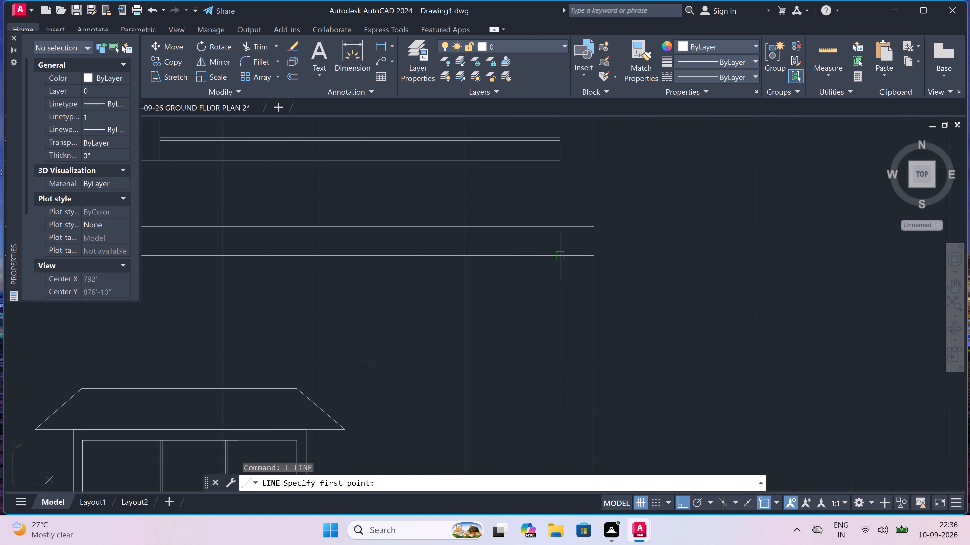
{"action": "left_click_drag", "start_coordinate": [562, 256], "coordinate": [557, 262]}
{"action": "key", "text": "F8"}
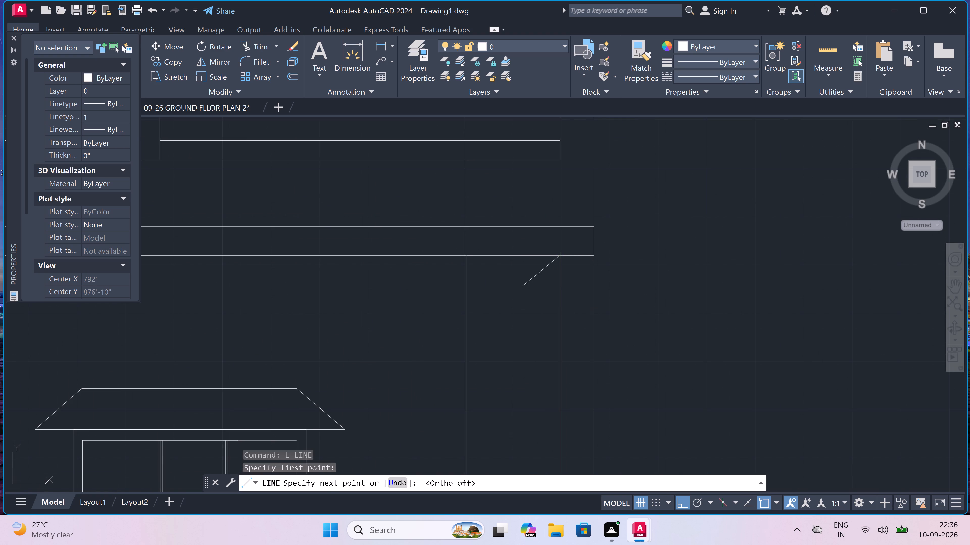
{"action": "left_click", "coordinate": [465, 290]}
{"action": "key", "text": "Escape"}
Trim the roof slab's bottom line between the two new vertical lines.
{"action": "scroll", "coordinate": [534, 285], "scroll_direction": "down", "scroll_amount": 2}
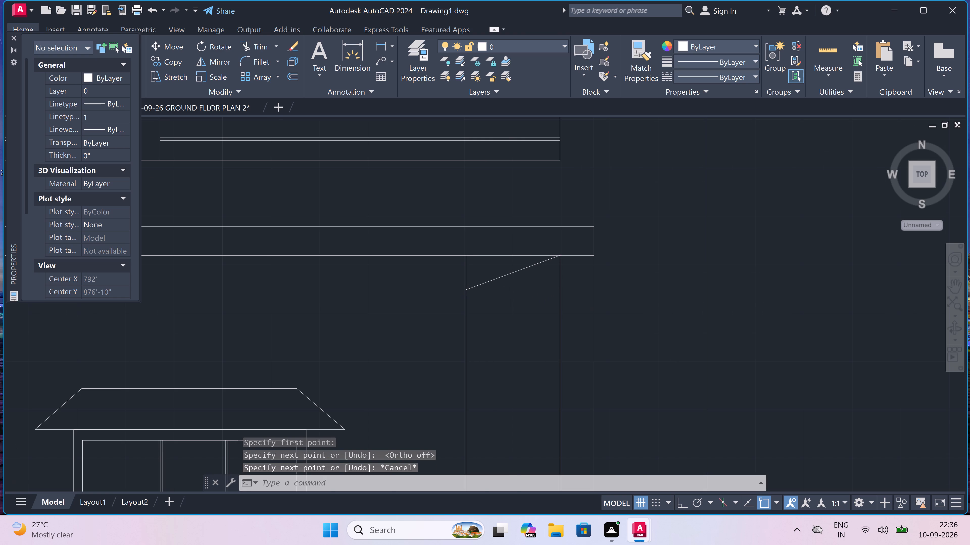
{"action": "scroll", "coordinate": [534, 285], "scroll_direction": "down", "scroll_amount": 1}
{"action": "scroll", "coordinate": [550, 274], "scroll_direction": "up", "scroll_amount": 3}
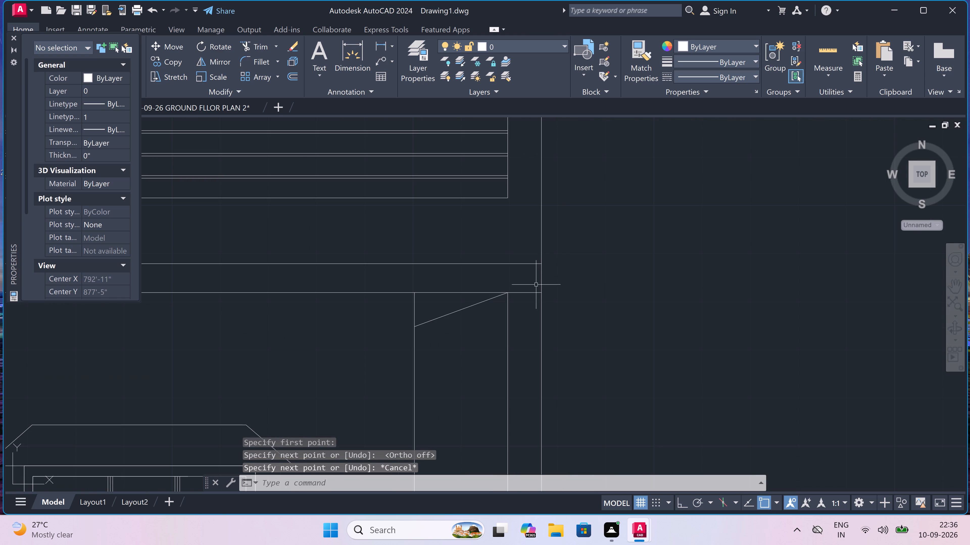
{"action": "scroll", "coordinate": [523, 292], "scroll_direction": "up", "scroll_amount": 2}
{"action": "type", "text": "TR"}
{"action": "key", "text": "space"}
{"action": "left_click", "coordinate": [524, 284]}
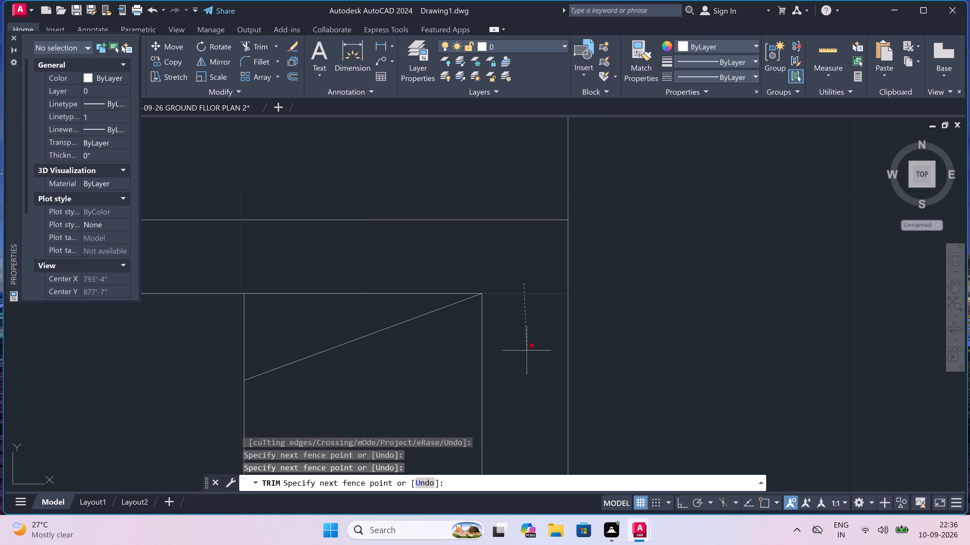
{"action": "left_click", "coordinate": [527, 346]}
{"action": "key", "text": "Escape"}
{"action": "scroll", "coordinate": [536, 279], "scroll_direction": "down", "scroll_amount": 2}
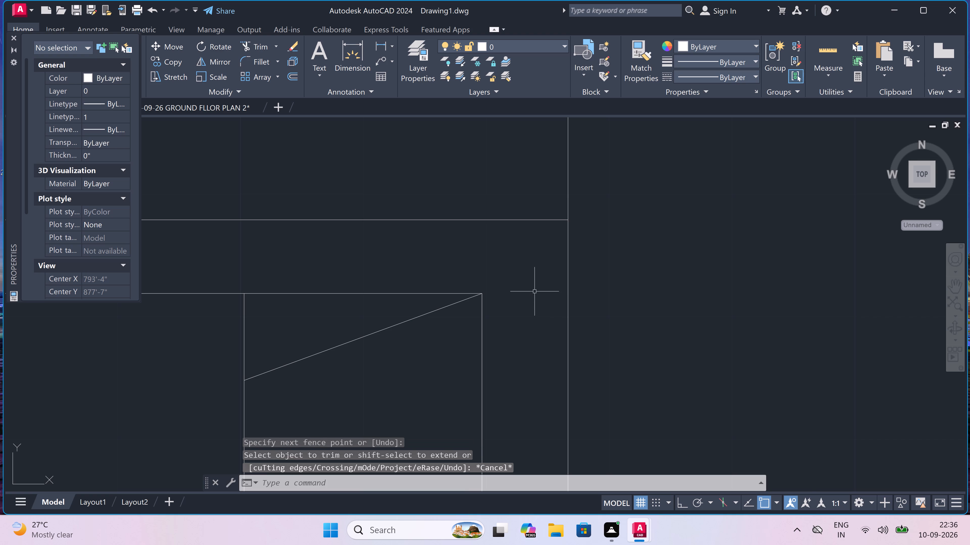
{"action": "scroll", "coordinate": [536, 279], "scroll_direction": "down", "scroll_amount": 5}
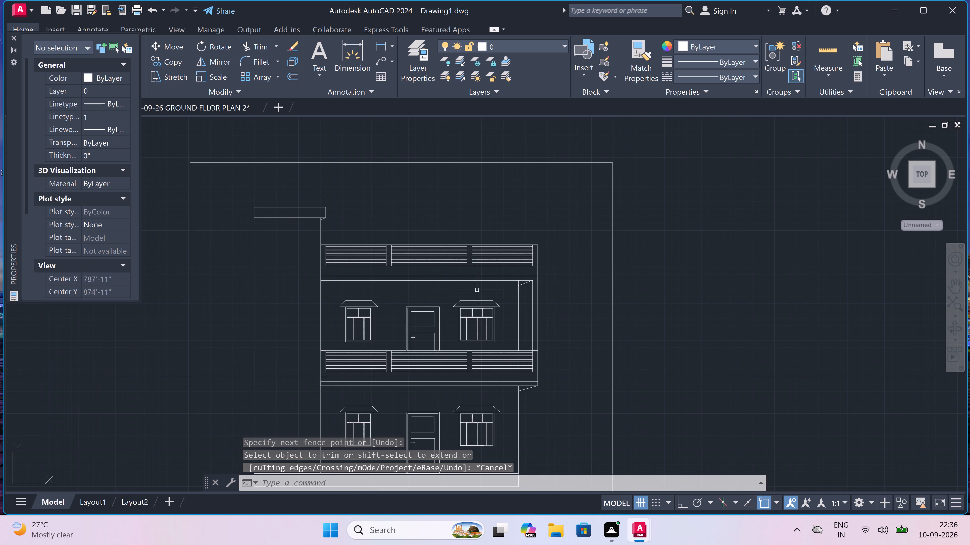
Trim the short top line of the first-floor railing's end post between the two vertical lines.
{"action": "scroll", "coordinate": [533, 343], "scroll_direction": "up", "scroll_amount": 3}
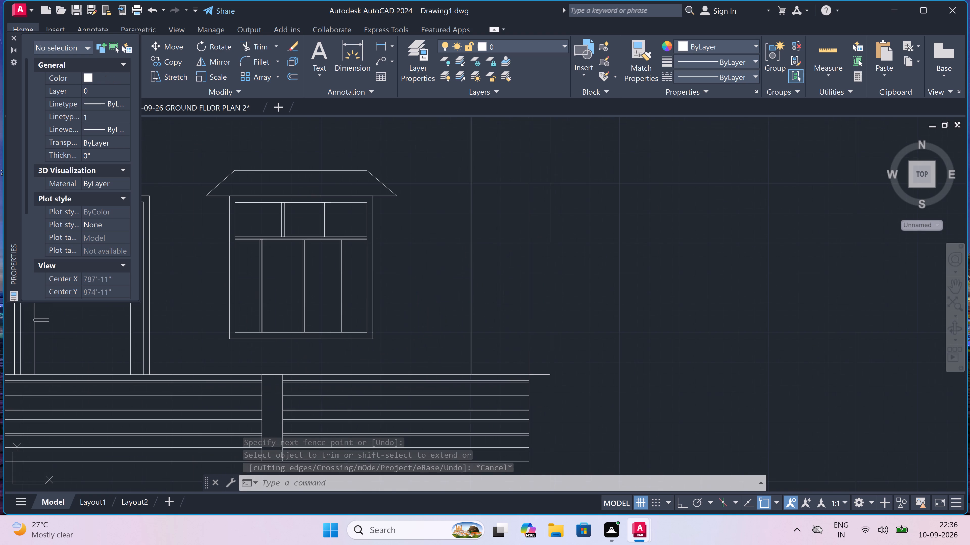
{"action": "scroll", "coordinate": [535, 363], "scroll_direction": "up", "scroll_amount": 1}
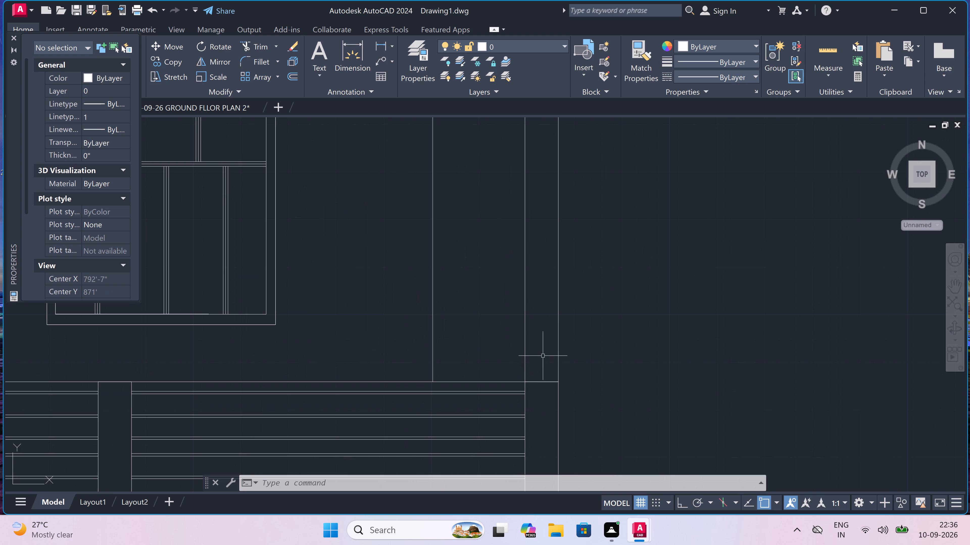
{"action": "key", "text": "t"}
{"action": "key", "text": "r"}
{"action": "key", "text": "space"}
{"action": "left_click_drag", "start_coordinate": [542, 353], "coordinate": [542, 360]}
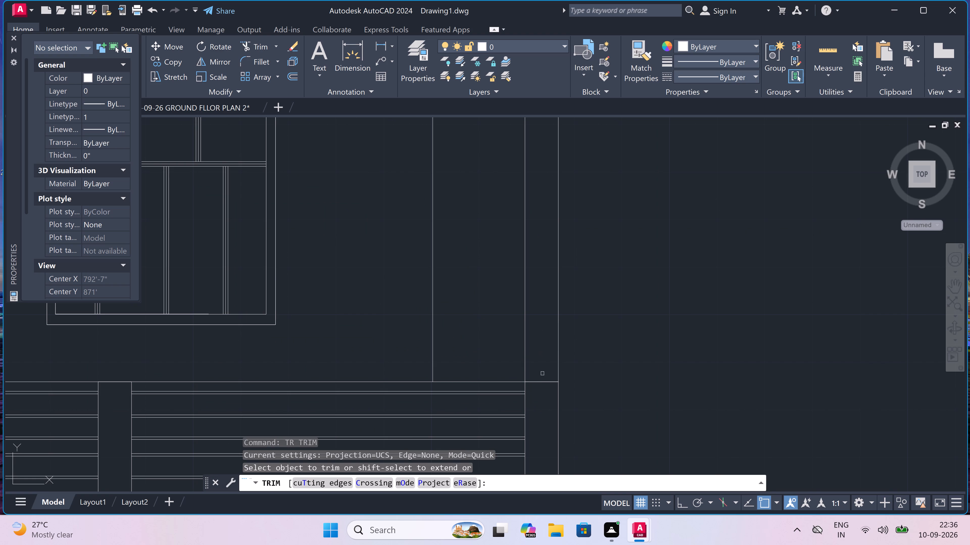
{"action": "left_click_drag", "start_coordinate": [540, 378], "coordinate": [541, 383]}
{"action": "left_click", "coordinate": [543, 391]}
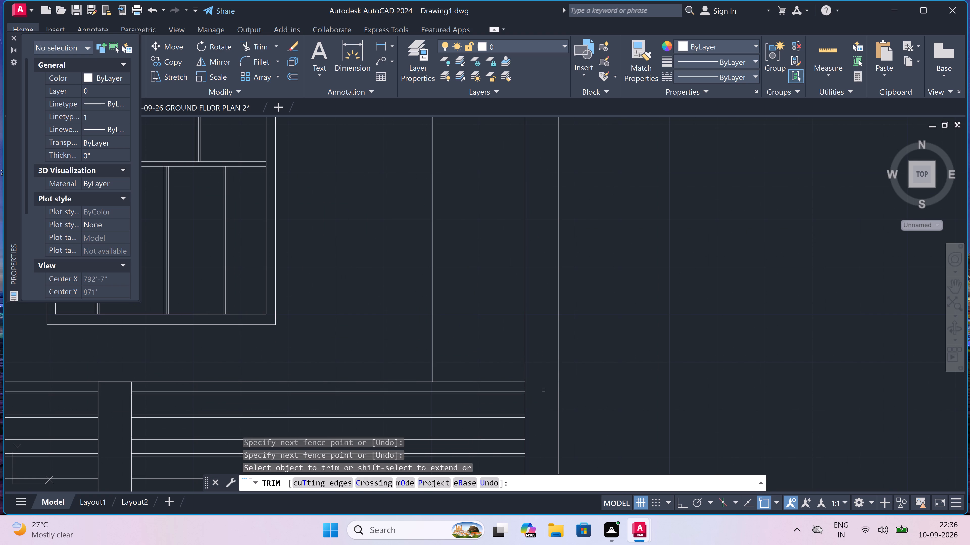
{"action": "key", "text": "Escape"}
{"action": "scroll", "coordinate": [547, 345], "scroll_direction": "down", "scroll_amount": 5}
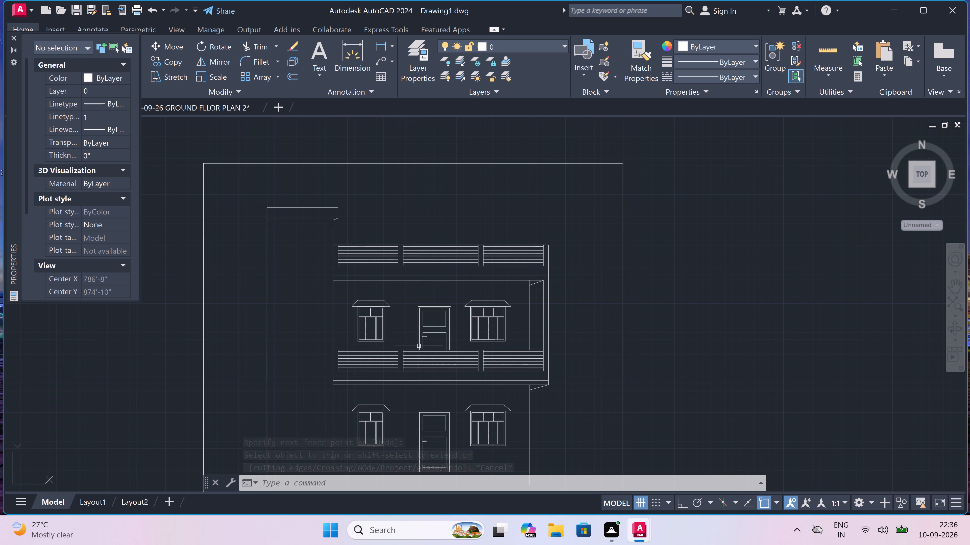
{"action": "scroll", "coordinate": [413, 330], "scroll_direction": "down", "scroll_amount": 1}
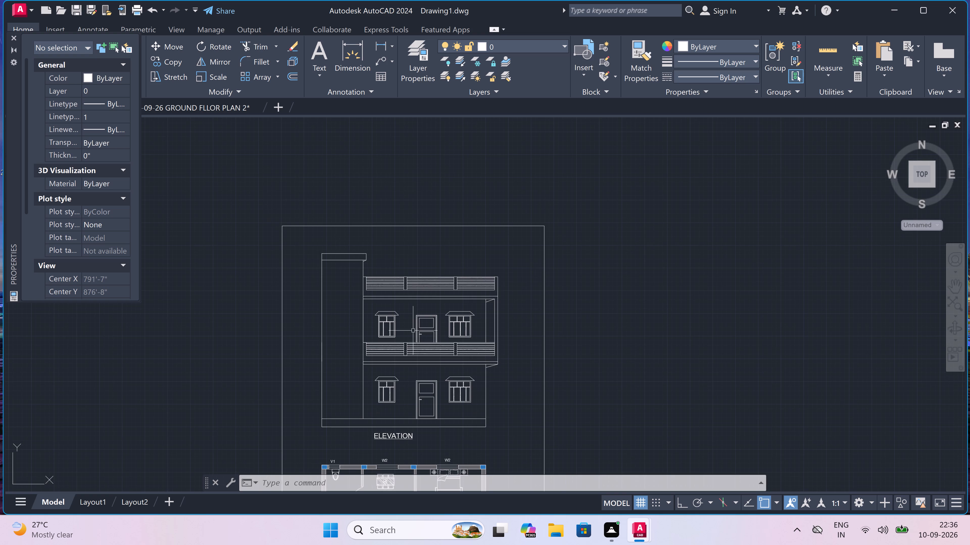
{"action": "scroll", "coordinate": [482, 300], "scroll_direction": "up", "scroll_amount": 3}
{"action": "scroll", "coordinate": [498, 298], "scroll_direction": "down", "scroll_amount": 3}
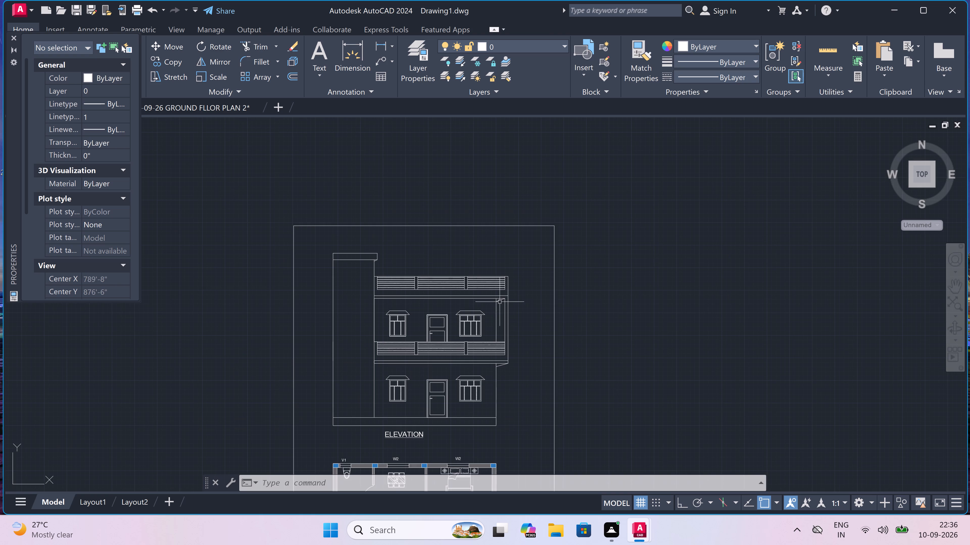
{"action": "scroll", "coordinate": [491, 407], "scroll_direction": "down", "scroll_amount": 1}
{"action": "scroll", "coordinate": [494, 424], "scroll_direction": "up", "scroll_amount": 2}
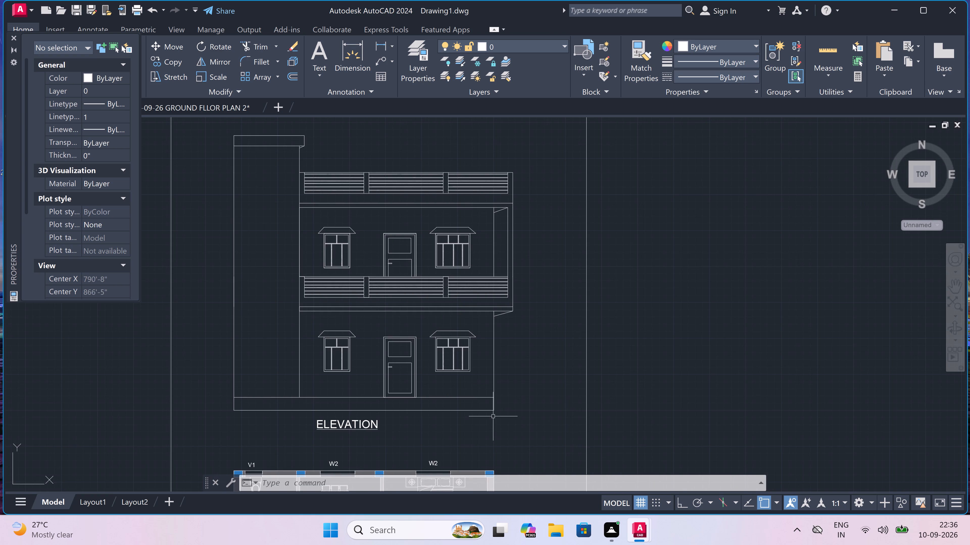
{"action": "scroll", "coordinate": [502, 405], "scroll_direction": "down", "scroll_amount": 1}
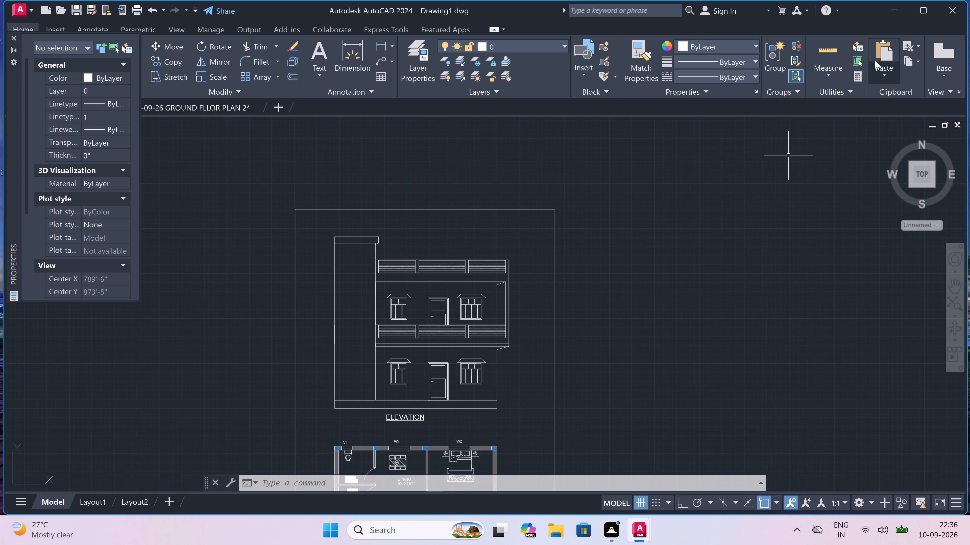
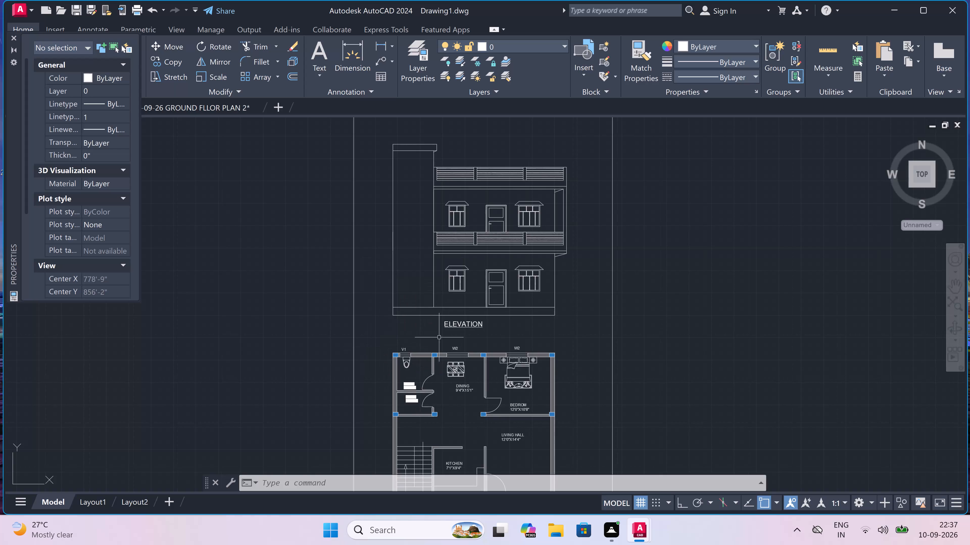
Examine the front elevation above the floor plan, ending on the upper part of the plain stair tower.
{"action": "scroll", "coordinate": [456, 328], "scroll_direction": "up", "scroll_amount": 2}
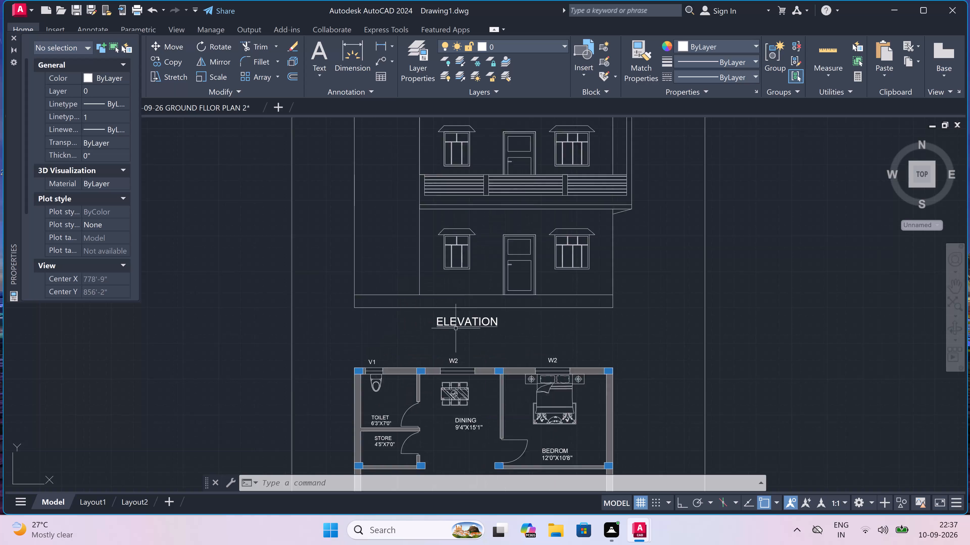
{"action": "scroll", "coordinate": [455, 327], "scroll_direction": "down", "scroll_amount": 1}
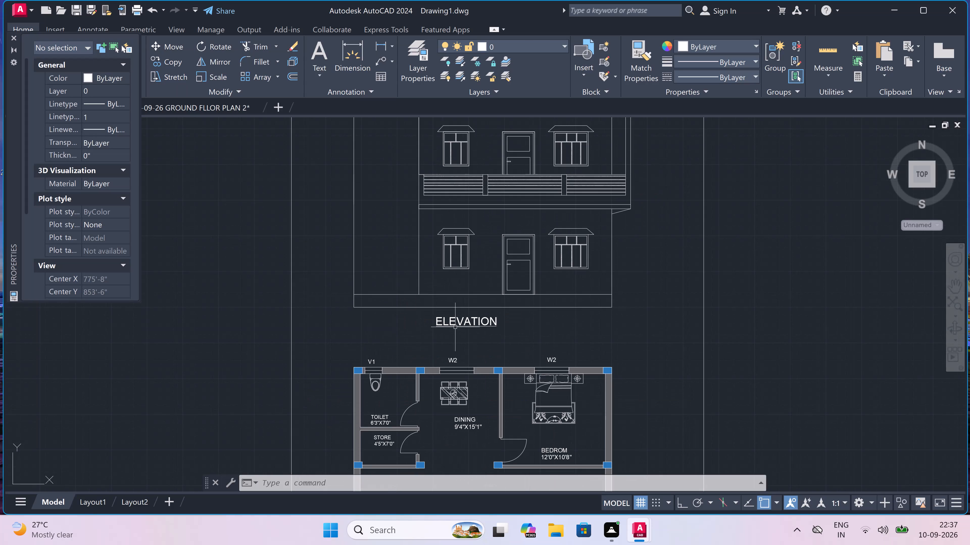
{"action": "scroll", "coordinate": [455, 327], "scroll_direction": "down", "scroll_amount": 1}
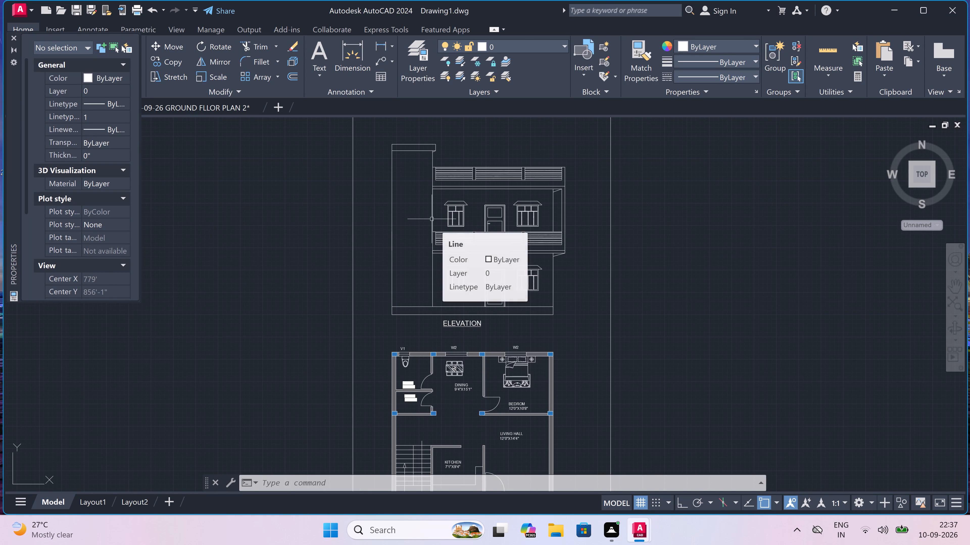
{"action": "scroll", "coordinate": [432, 219], "scroll_direction": "up", "scroll_amount": 2}
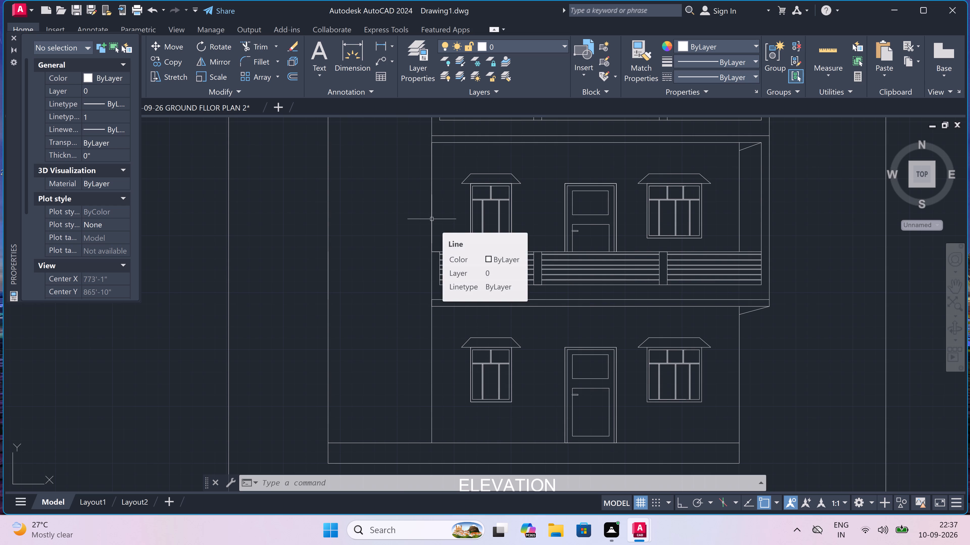
{"action": "scroll", "coordinate": [432, 220], "scroll_direction": "down", "scroll_amount": 1}
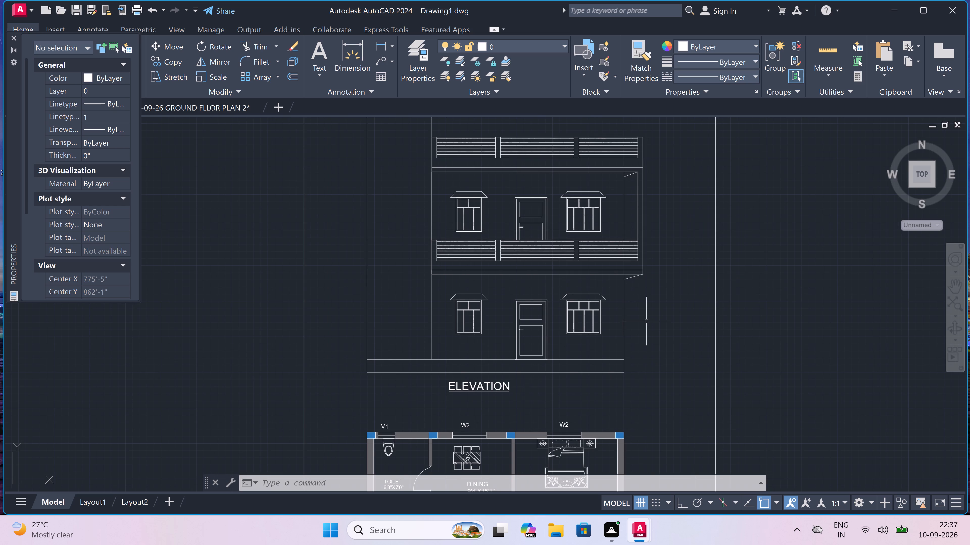
{"action": "scroll", "coordinate": [645, 320], "scroll_direction": "down", "scroll_amount": 2}
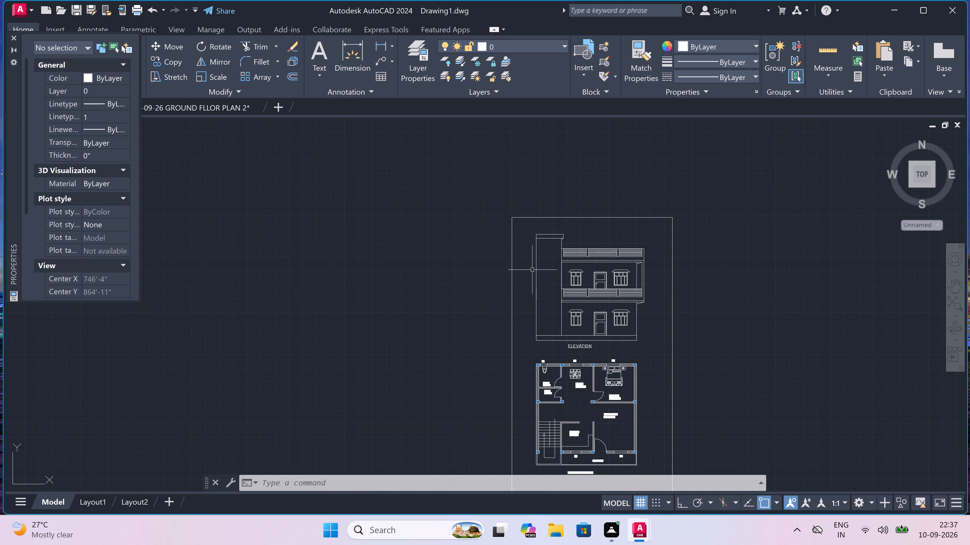
{"action": "scroll", "coordinate": [536, 252], "scroll_direction": "up", "scroll_amount": 3}
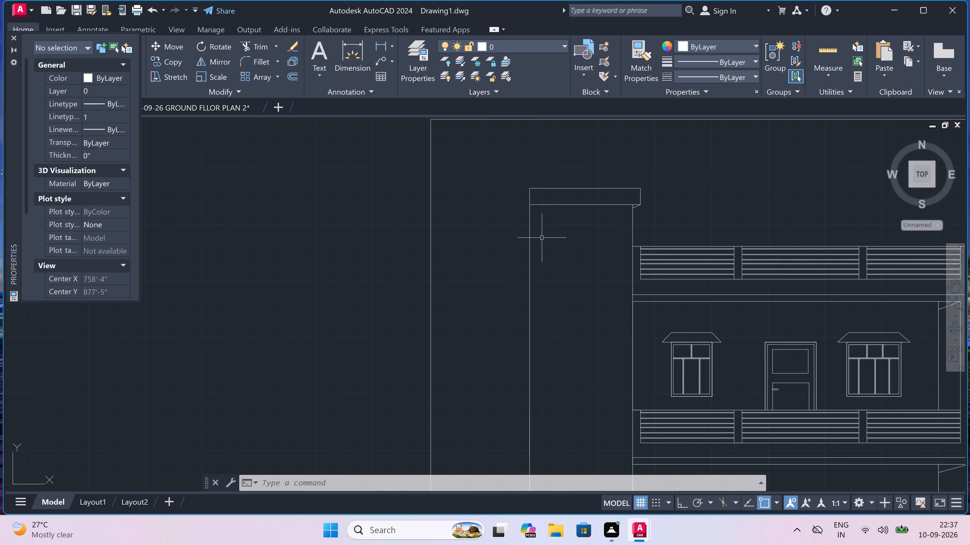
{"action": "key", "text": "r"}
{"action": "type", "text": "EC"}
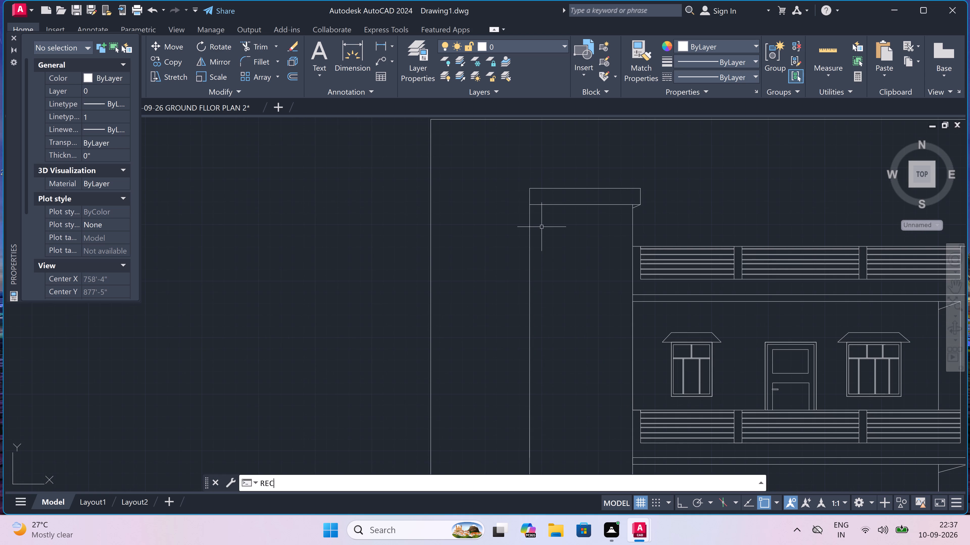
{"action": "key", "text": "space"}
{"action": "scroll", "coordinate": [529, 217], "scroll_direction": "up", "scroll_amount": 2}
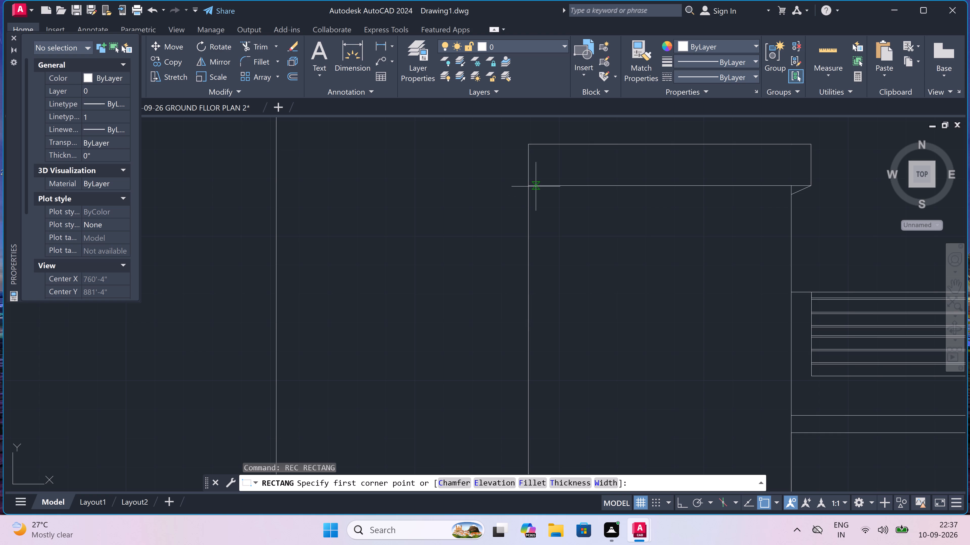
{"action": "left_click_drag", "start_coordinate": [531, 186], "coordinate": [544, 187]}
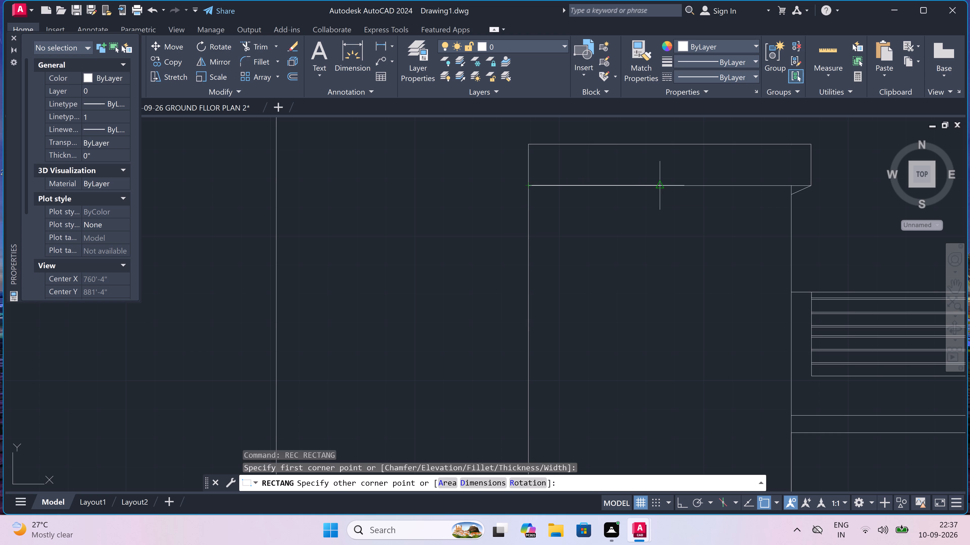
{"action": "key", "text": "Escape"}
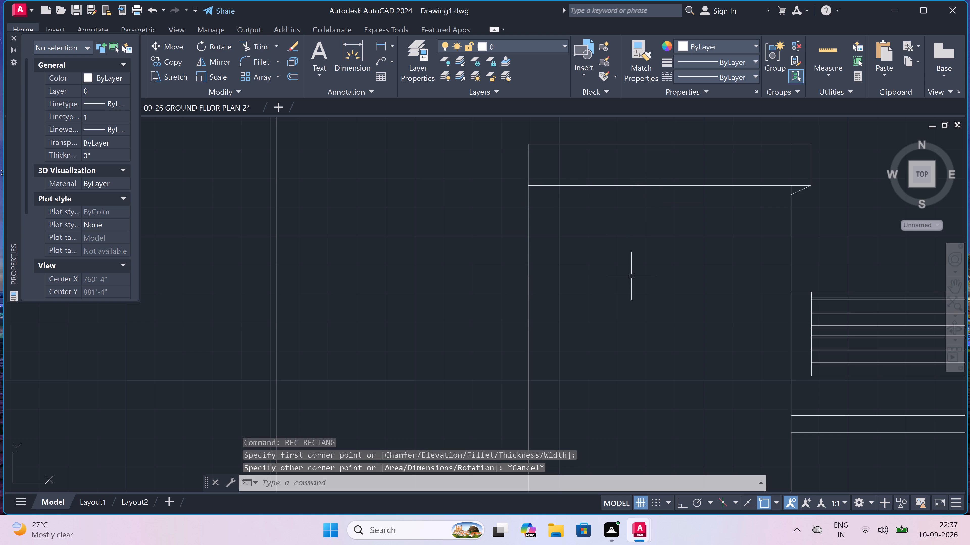
Draw a 2" horizontal line inward from the tower's left corner beneath its cap, undoing the first attempt and turning Ortho on.
{"action": "key", "text": "l"}
{"action": "key", "text": "space"}
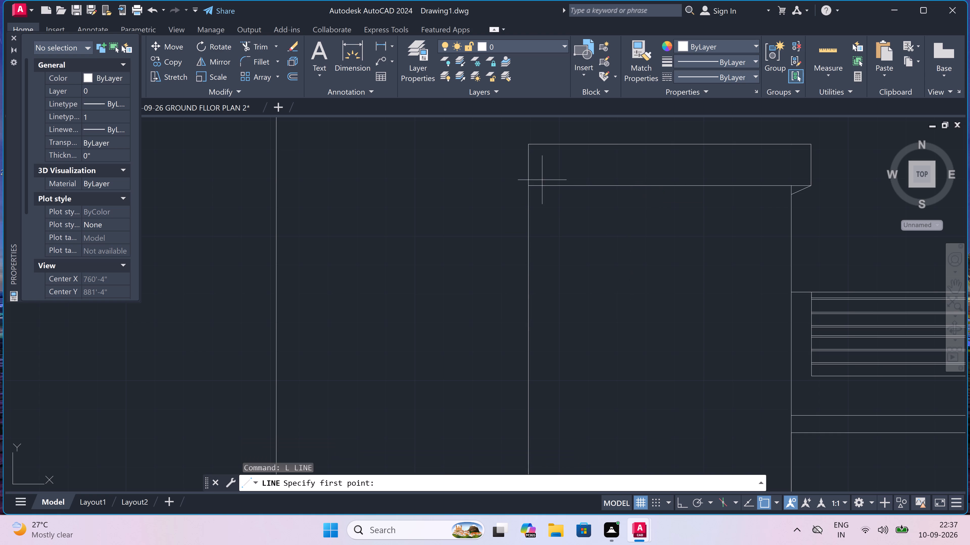
{"action": "left_click_drag", "start_coordinate": [530, 189], "coordinate": [535, 189]}
{"action": "type", "text": "2\""}
{"action": "key", "text": "space"}
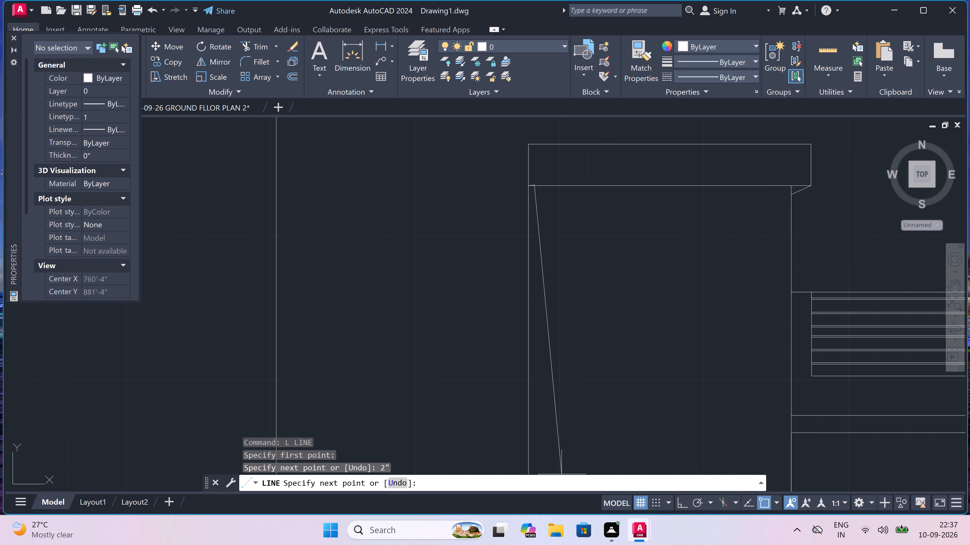
{"action": "scroll", "coordinate": [552, 472], "scroll_direction": "down", "scroll_amount": 1}
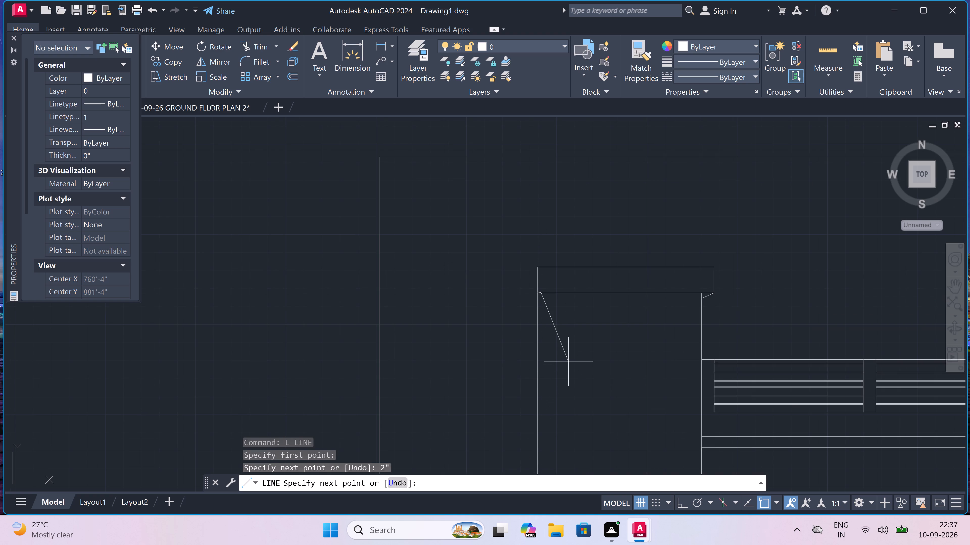
{"action": "scroll", "coordinate": [565, 362], "scroll_direction": "up", "scroll_amount": 2}
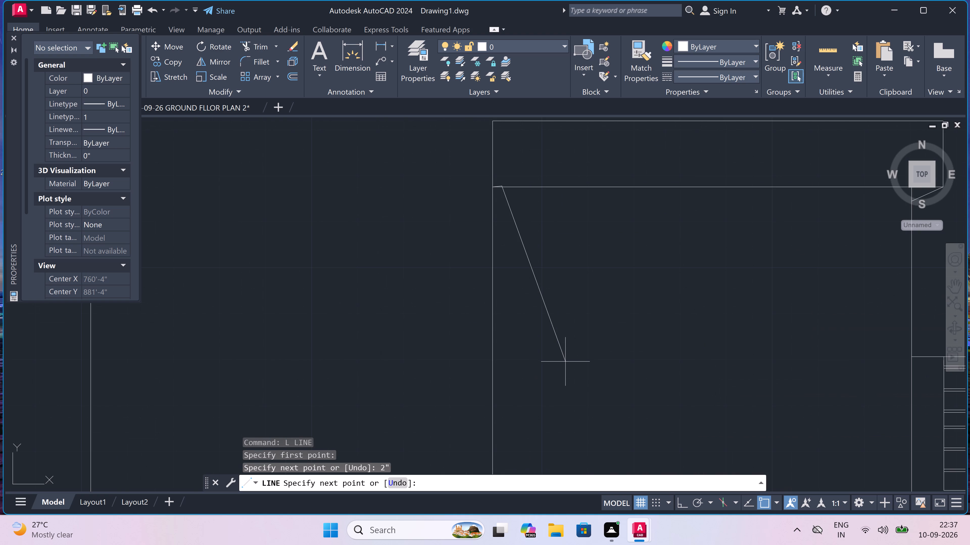
{"action": "scroll", "coordinate": [565, 362], "scroll_direction": "up", "scroll_amount": 1}
{"action": "scroll", "coordinate": [564, 370], "scroll_direction": "down", "scroll_amount": 3}
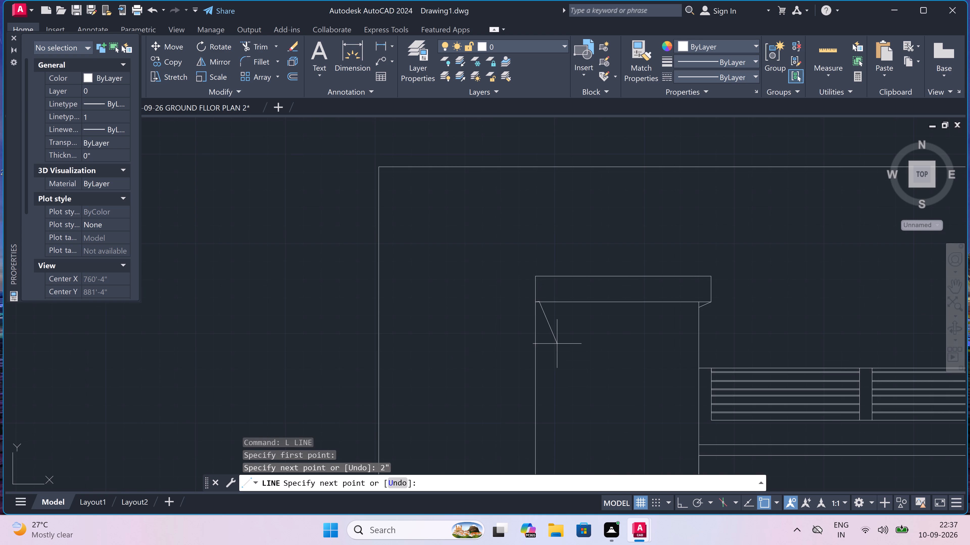
{"action": "scroll", "coordinate": [552, 313], "scroll_direction": "up", "scroll_amount": 4}
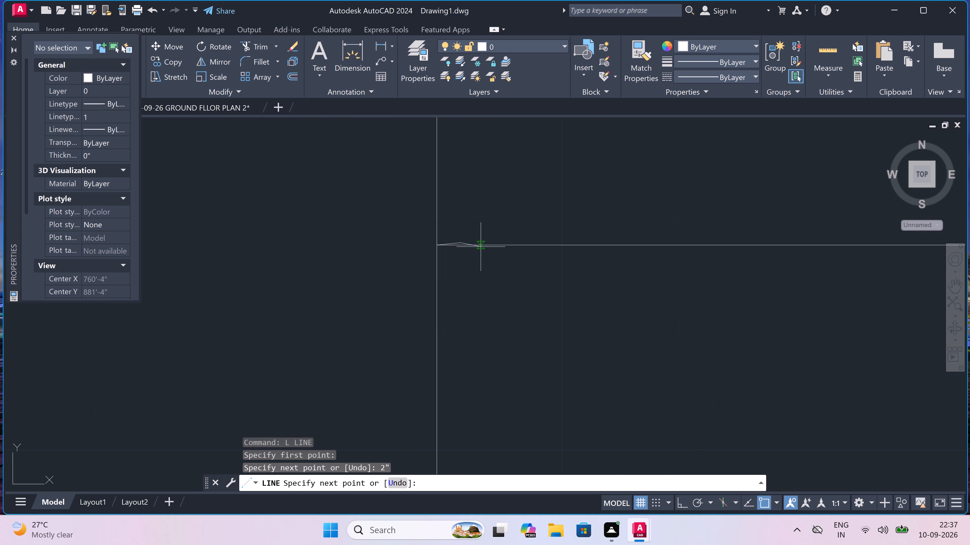
{"action": "key", "text": "ctrl+z"}
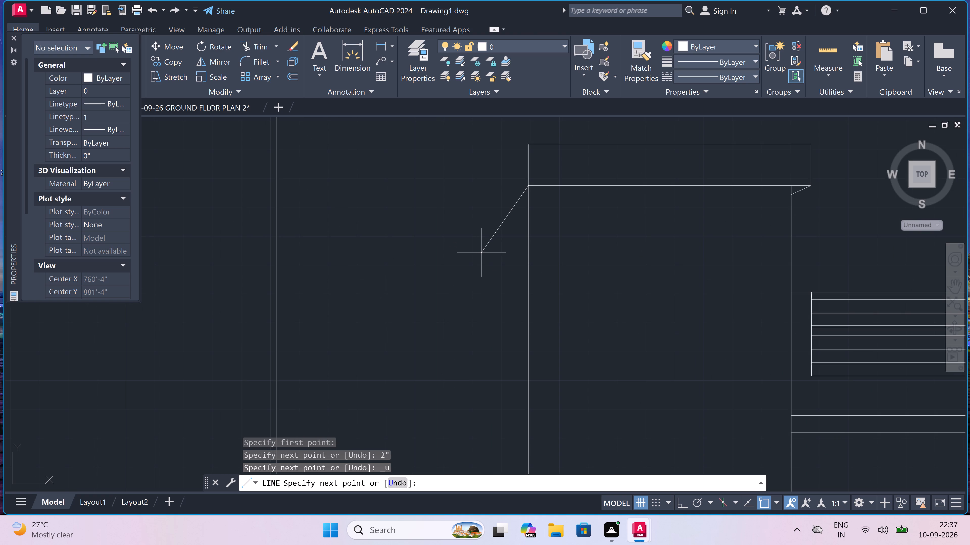
{"action": "key", "text": "F8"}
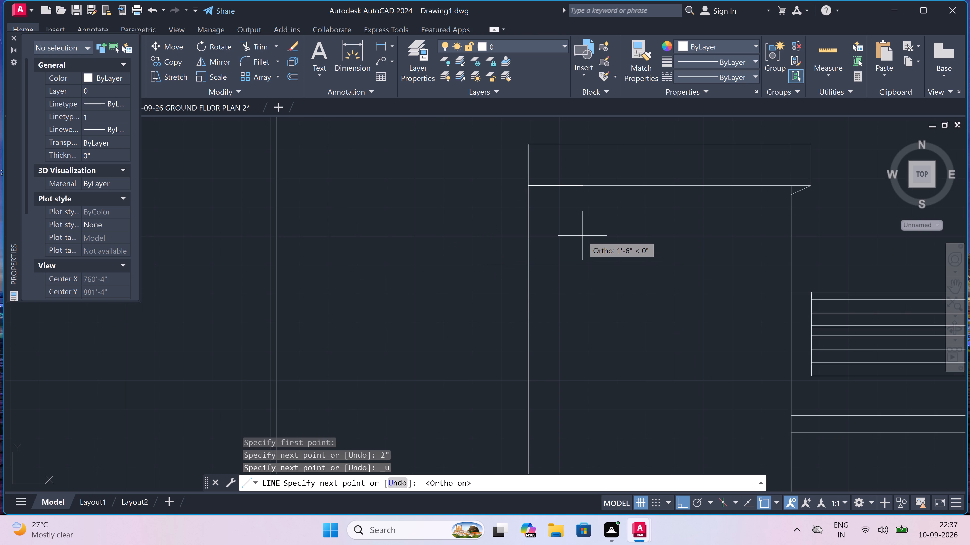
{"action": "type", "text": "2\""}
{"action": "key", "text": "space"}
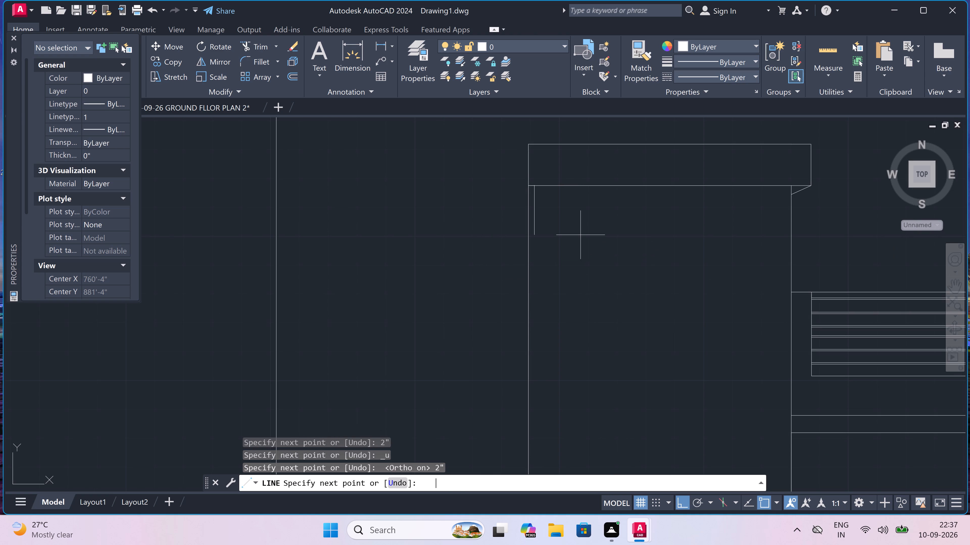
Continue the line vertically down, parallel to the tower's left edge, to the top of the plinth.
{"action": "scroll", "coordinate": [583, 230], "scroll_direction": "down", "scroll_amount": 4}
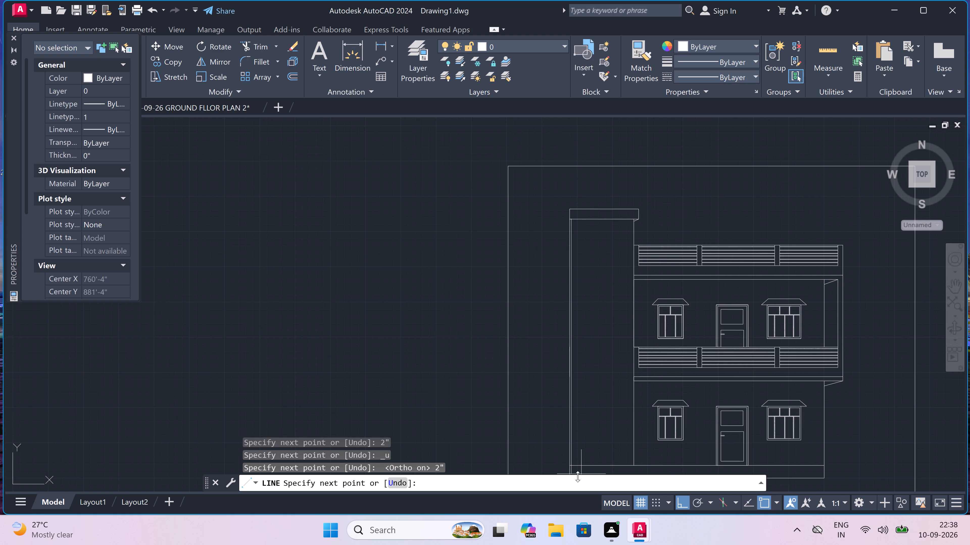
{"action": "scroll", "coordinate": [578, 476], "scroll_direction": "up", "scroll_amount": 3}
{"action": "scroll", "coordinate": [582, 432], "scroll_direction": "down", "scroll_amount": 4}
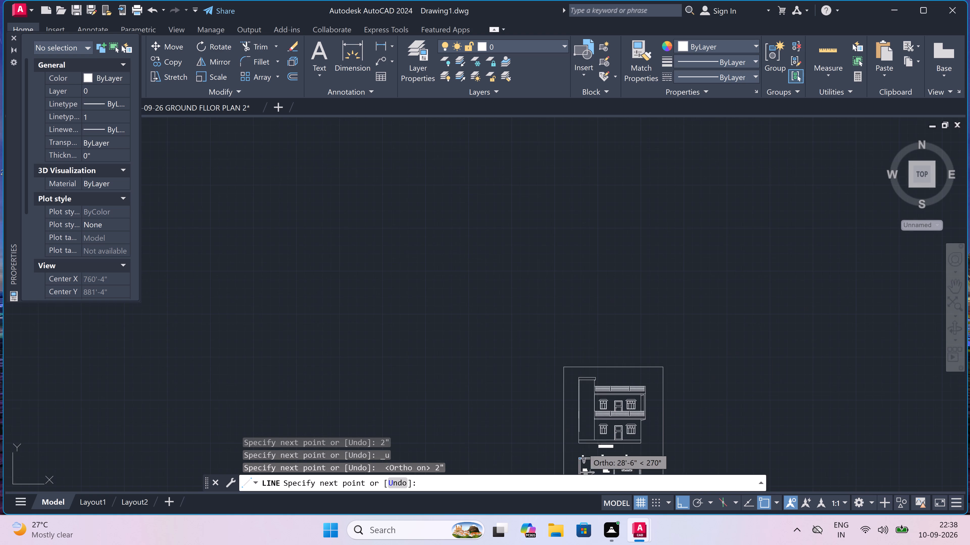
{"action": "scroll", "coordinate": [580, 462], "scroll_direction": "up", "scroll_amount": 3}
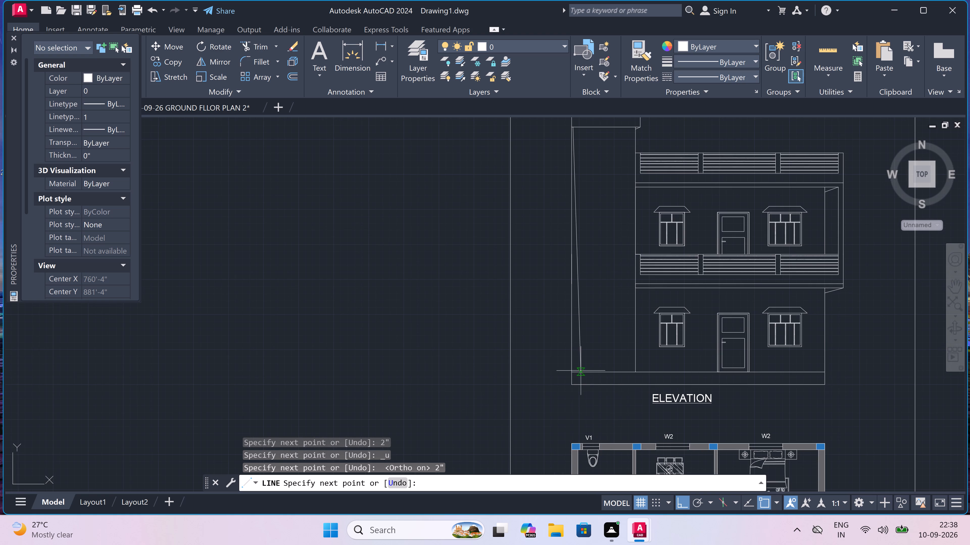
{"action": "scroll", "coordinate": [579, 366], "scroll_direction": "up", "scroll_amount": 3}
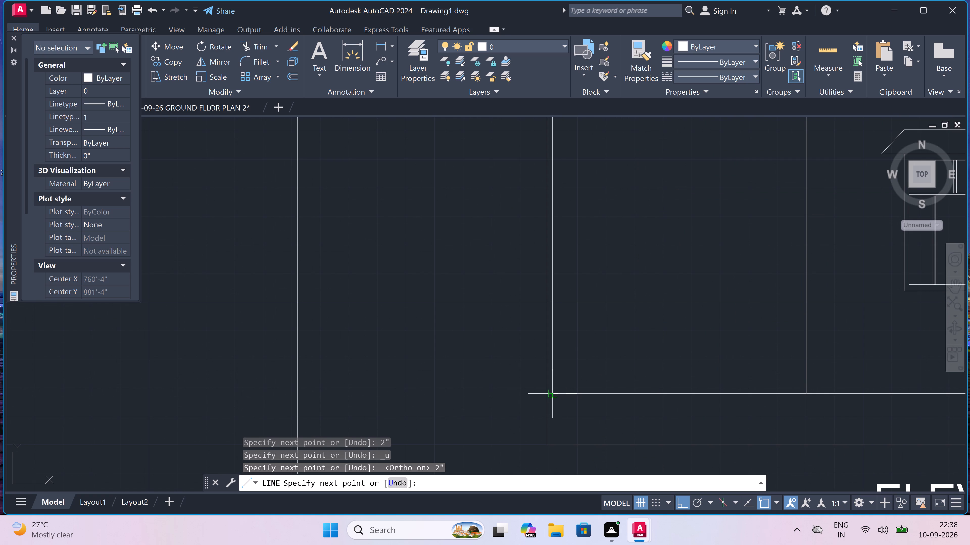
{"action": "scroll", "coordinate": [555, 394], "scroll_direction": "up", "scroll_amount": 2}
{"action": "left_click", "coordinate": [546, 392]}
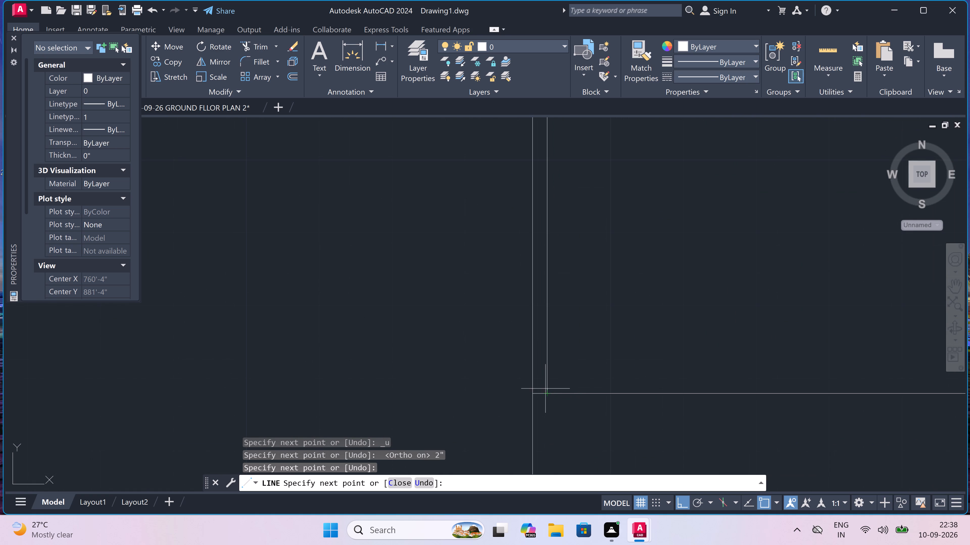
Go 2" back up from the plinth and draw the bottom border line horizontally to the tower's right edge.
{"action": "key", "text": "2"}
{"action": "type", "text": "\""}
{"action": "key", "text": "space"}
{"action": "scroll", "coordinate": [632, 357], "scroll_direction": "down", "scroll_amount": 5}
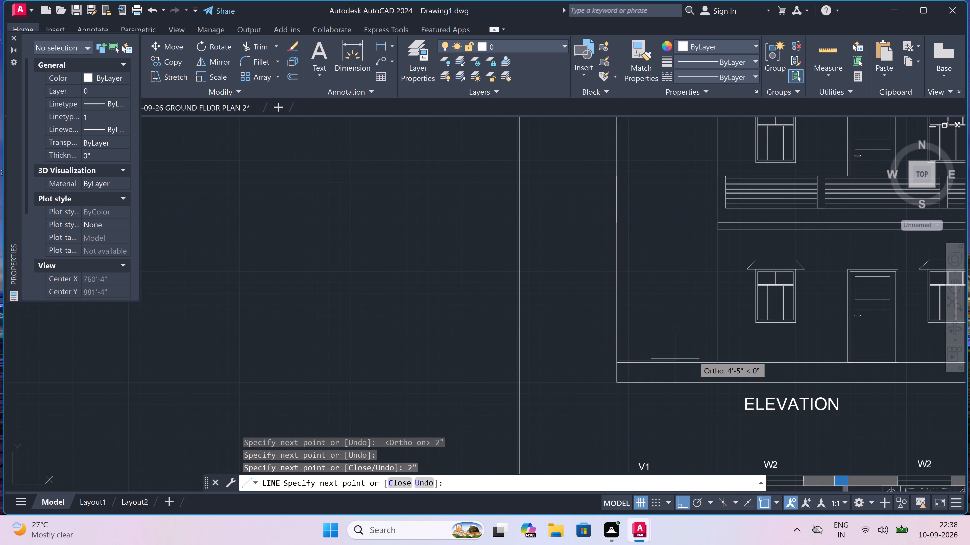
{"action": "scroll", "coordinate": [704, 355], "scroll_direction": "up", "scroll_amount": 3}
{"action": "scroll", "coordinate": [749, 378], "scroll_direction": "up", "scroll_amount": 2}
{"action": "left_click", "coordinate": [750, 379]}
Go 2" inward from the tower's right edge and draw the right border line vertically up to the cap's underside.
{"action": "scroll", "coordinate": [726, 383], "scroll_direction": "down", "scroll_amount": 1}
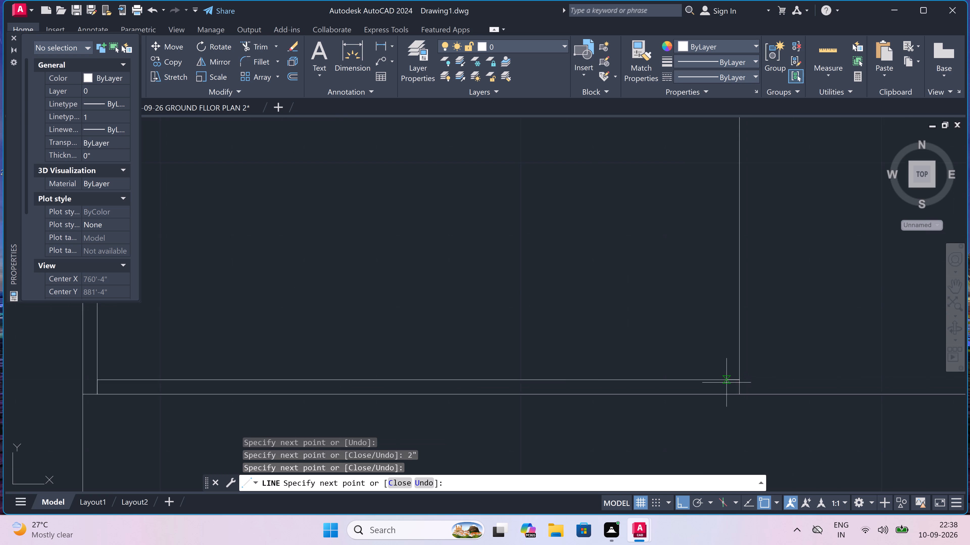
{"action": "scroll", "coordinate": [726, 383], "scroll_direction": "down", "scroll_amount": 1}
{"action": "type", "text": "2\""}
{"action": "key", "text": "space"}
{"action": "scroll", "coordinate": [675, 382], "scroll_direction": "down", "scroll_amount": 4}
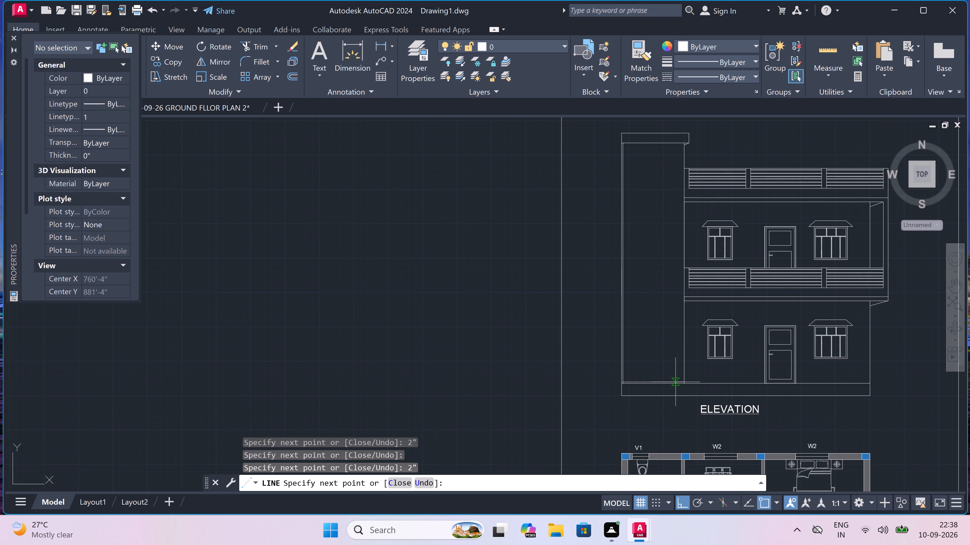
{"action": "scroll", "coordinate": [672, 137], "scroll_direction": "up", "scroll_amount": 2}
{"action": "scroll", "coordinate": [695, 154], "scroll_direction": "up", "scroll_amount": 4}
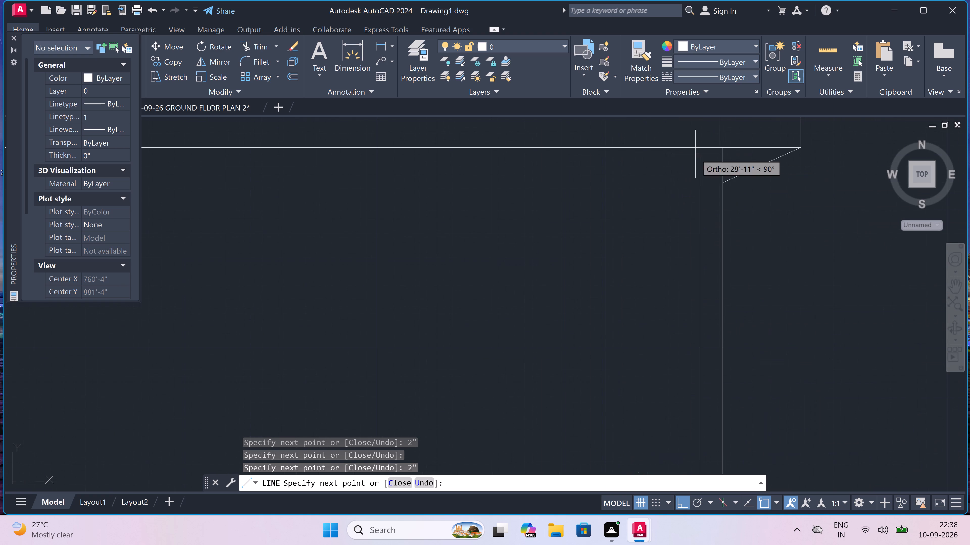
{"action": "left_click", "coordinate": [700, 146]}
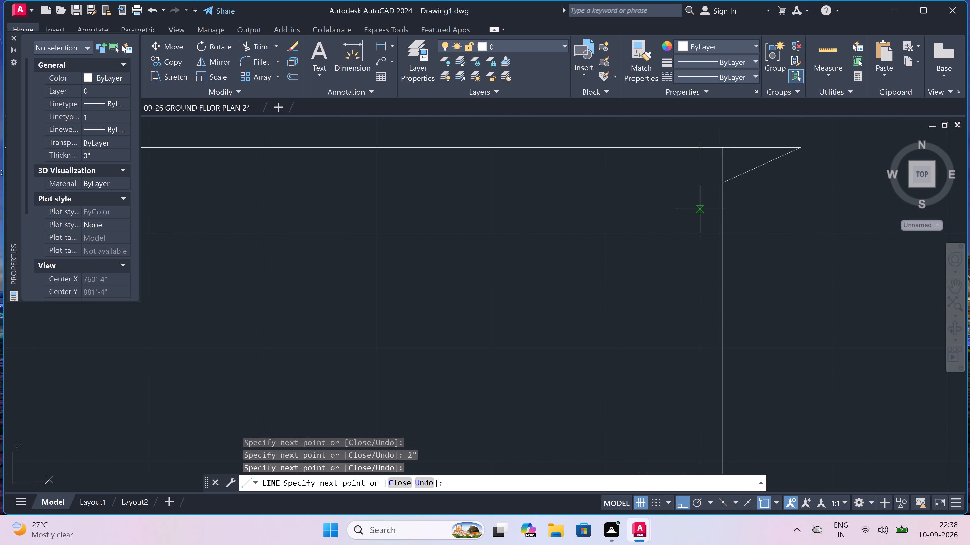
Go 2" down from the cap and draw the top border line horizontally to the left inner line, finishing the border.
{"action": "type", "text": "2\""}
{"action": "key", "text": "space"}
{"action": "scroll", "coordinate": [700, 209], "scroll_direction": "down", "scroll_amount": 5}
{"action": "scroll", "coordinate": [541, 199], "scroll_direction": "up", "scroll_amount": 3}
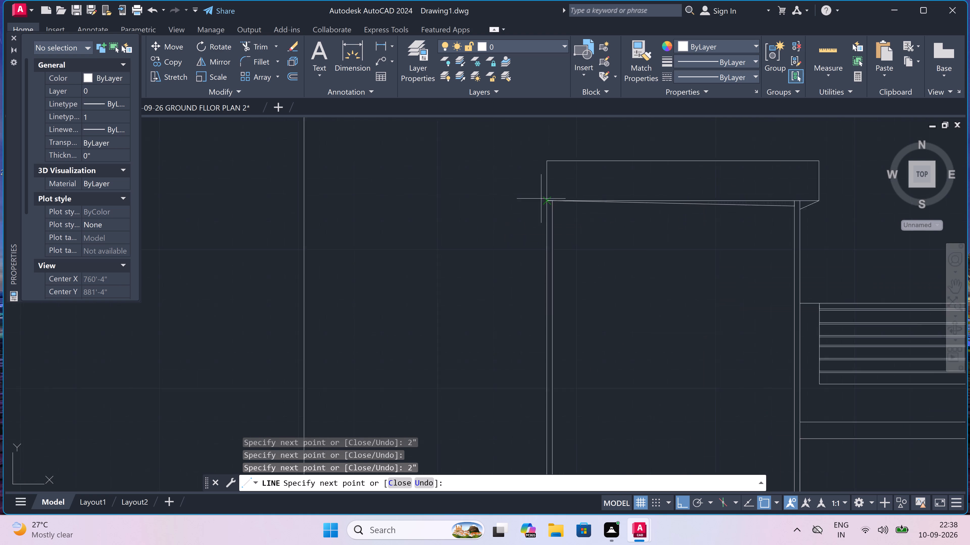
{"action": "scroll", "coordinate": [575, 212], "scroll_direction": "up", "scroll_amount": 3}
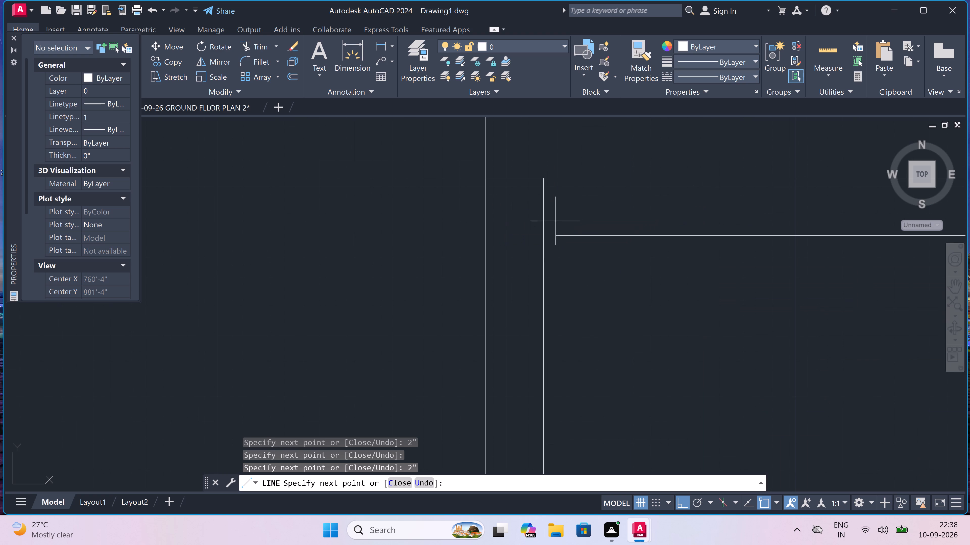
{"action": "left_click", "coordinate": [544, 236]}
{"action": "key", "text": "Escape"}
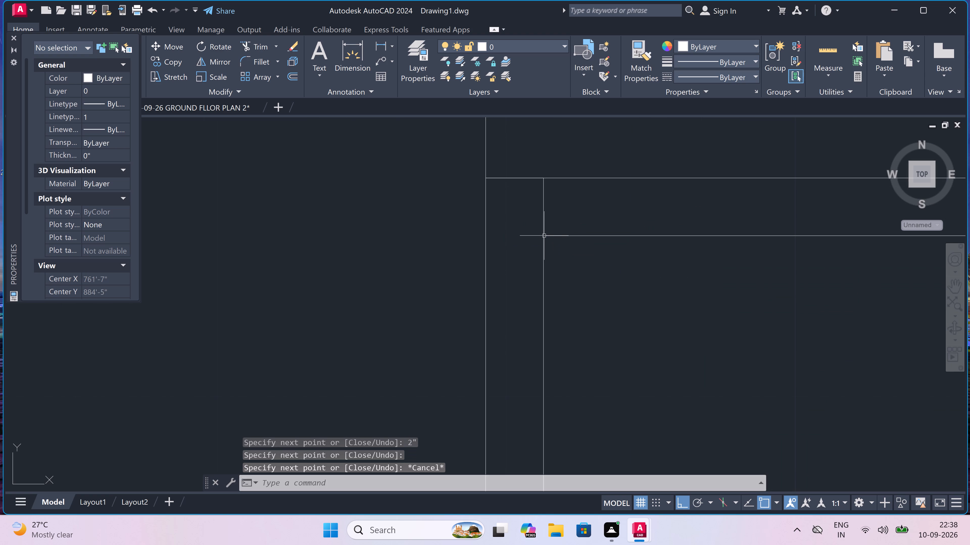
Trim the overshooting line ends above the inset border's two top corners, just below the stair tower's cap.
{"action": "type", "text": "TR"}
{"action": "key", "text": "space"}
{"action": "left_click_drag", "start_coordinate": [553, 218], "coordinate": [547, 219]}
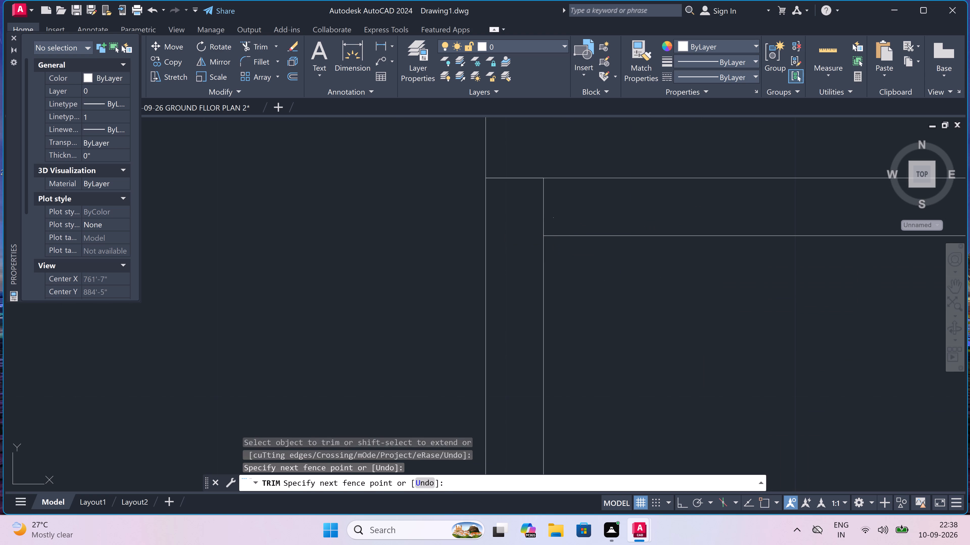
{"action": "left_click", "coordinate": [525, 213]}
{"action": "scroll", "coordinate": [525, 213], "scroll_direction": "down", "scroll_amount": 6}
{"action": "scroll", "coordinate": [601, 215], "scroll_direction": "down", "scroll_amount": 5}
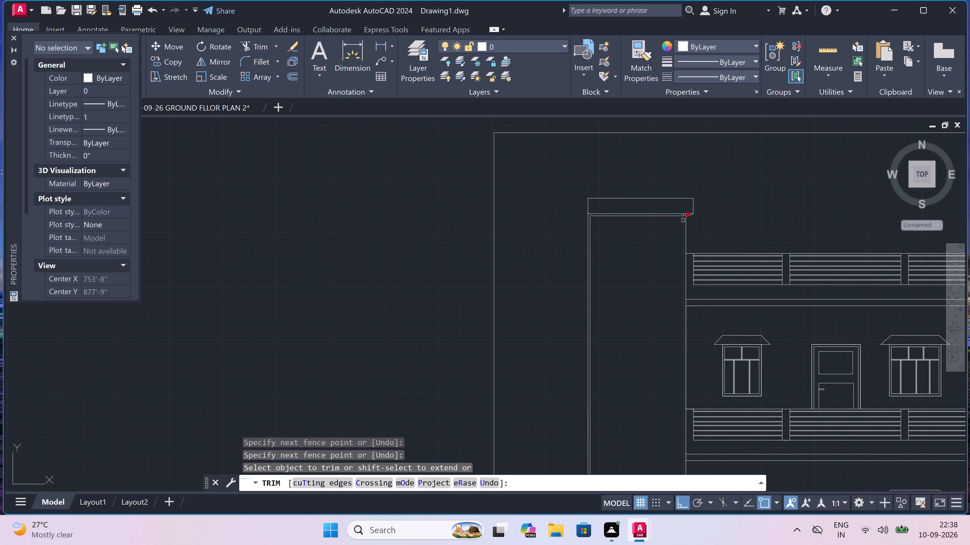
{"action": "scroll", "coordinate": [687, 215], "scroll_direction": "up", "scroll_amount": 7}
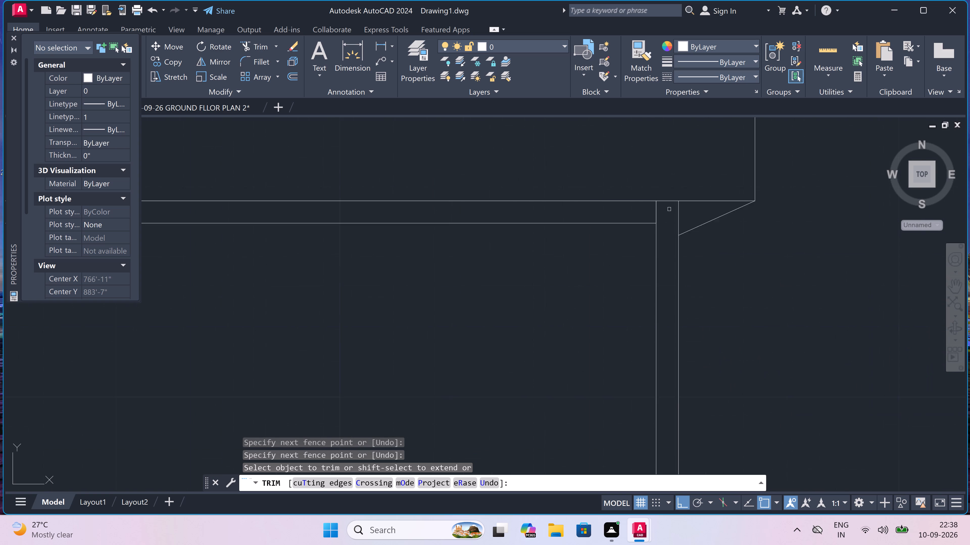
{"action": "left_click_drag", "start_coordinate": [665, 207], "coordinate": [660, 209]}
{"action": "left_click", "coordinate": [610, 211]}
Trim the overshooting line ends at the inset border's two bottom corners, just above the plinth.
{"action": "scroll", "coordinate": [610, 211], "scroll_direction": "down", "scroll_amount": 11}
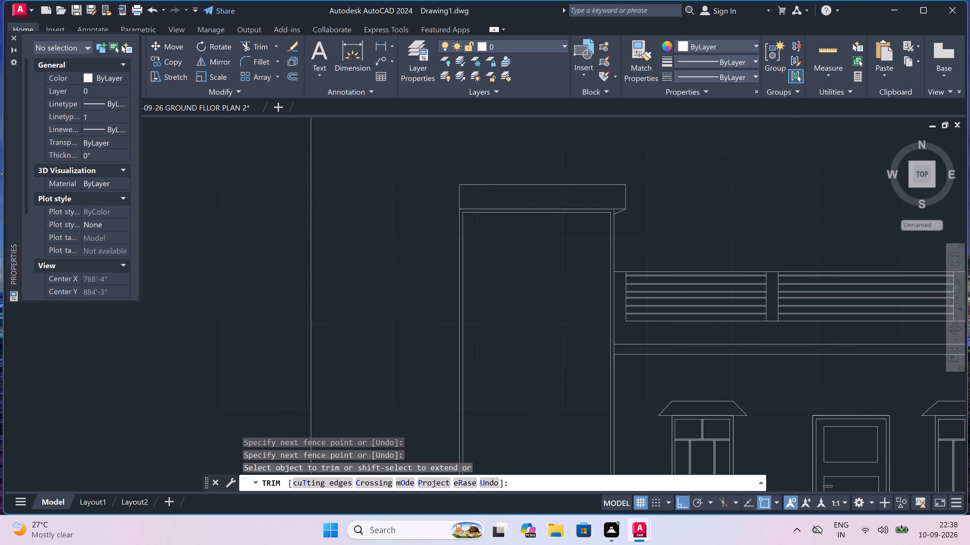
{"action": "scroll", "coordinate": [609, 210], "scroll_direction": "down", "scroll_amount": 6}
{"action": "scroll", "coordinate": [601, 288], "scroll_direction": "up", "scroll_amount": 2}
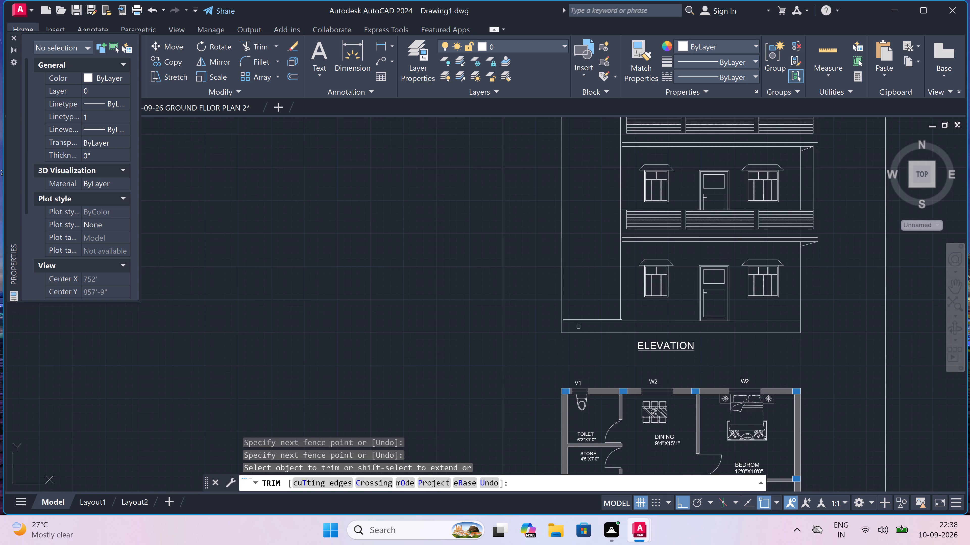
{"action": "scroll", "coordinate": [563, 329], "scroll_direction": "up", "scroll_amount": 4}
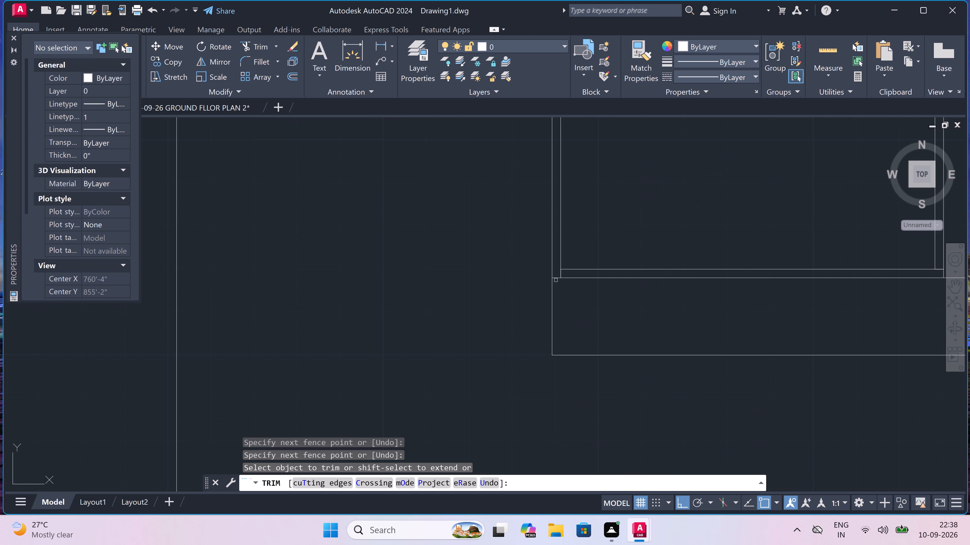
{"action": "scroll", "coordinate": [567, 268], "scroll_direction": "up", "scroll_amount": 3}
{"action": "left_click", "coordinate": [536, 287]}
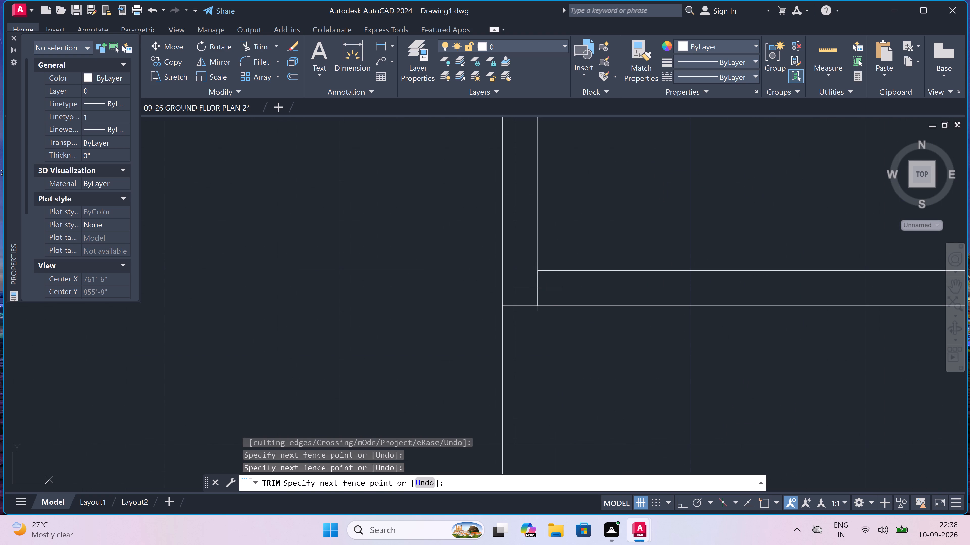
{"action": "left_click", "coordinate": [553, 287]}
{"action": "scroll", "coordinate": [553, 287], "scroll_direction": "down", "scroll_amount": 6}
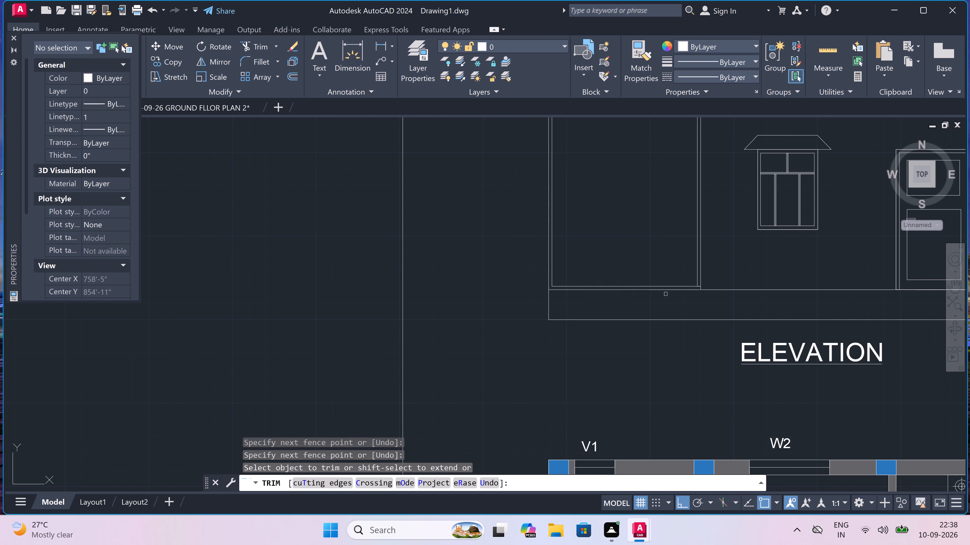
{"action": "scroll", "coordinate": [698, 287], "scroll_direction": "up", "scroll_amount": 6}
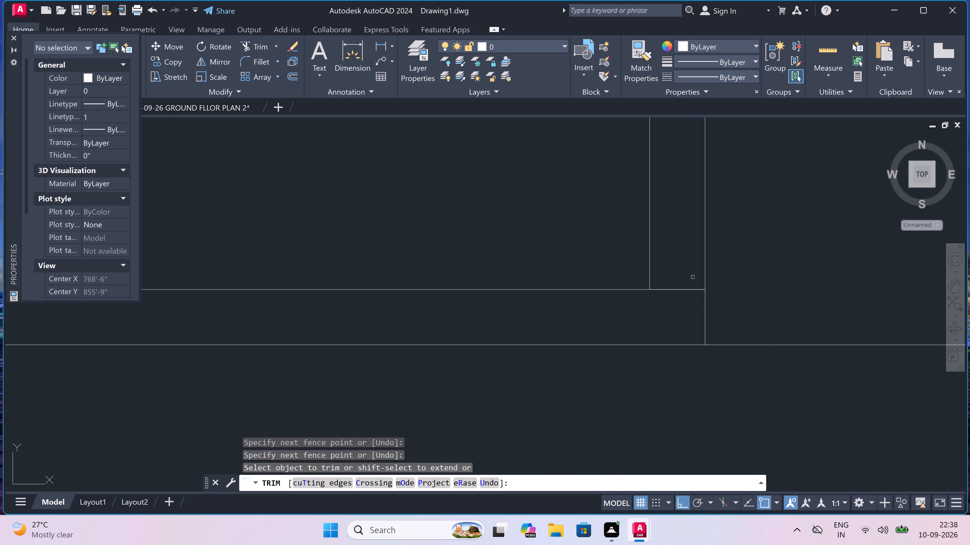
{"action": "left_click_drag", "start_coordinate": [693, 277], "coordinate": [689, 288]}
{"action": "left_click", "coordinate": [686, 294]}
{"action": "left_click", "coordinate": [683, 280]}
{"action": "scroll", "coordinate": [683, 281], "scroll_direction": "down", "scroll_amount": 14}
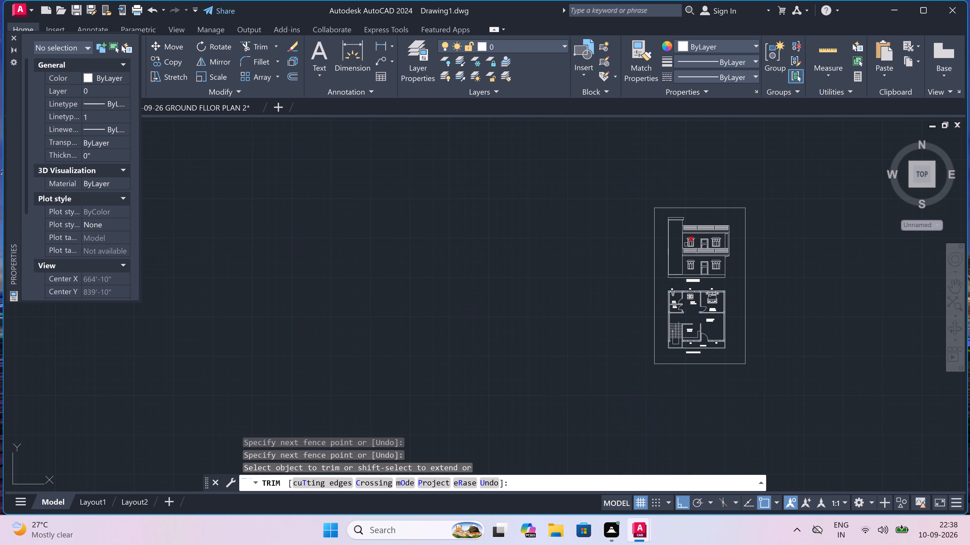
{"action": "scroll", "coordinate": [684, 235], "scroll_direction": "up", "scroll_amount": 1}
{"action": "scroll", "coordinate": [673, 215], "scroll_direction": "up", "scroll_amount": 2}
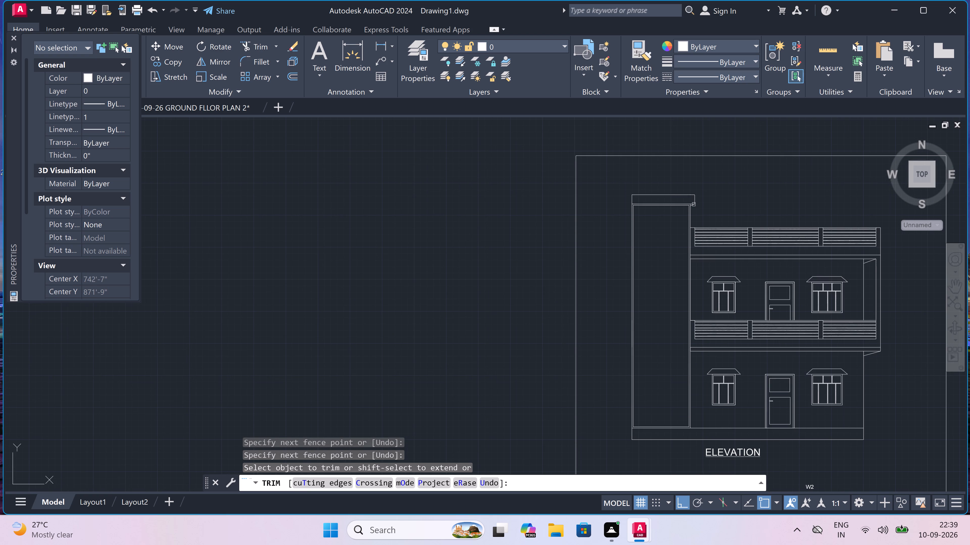
{"action": "scroll", "coordinate": [696, 203], "scroll_direction": "up", "scroll_amount": 2}
{"action": "key", "text": "Escape"}
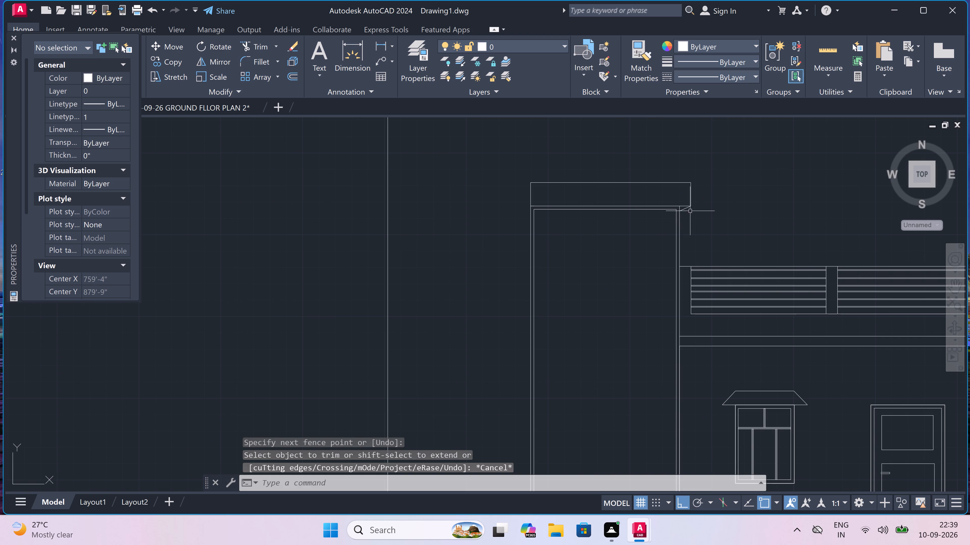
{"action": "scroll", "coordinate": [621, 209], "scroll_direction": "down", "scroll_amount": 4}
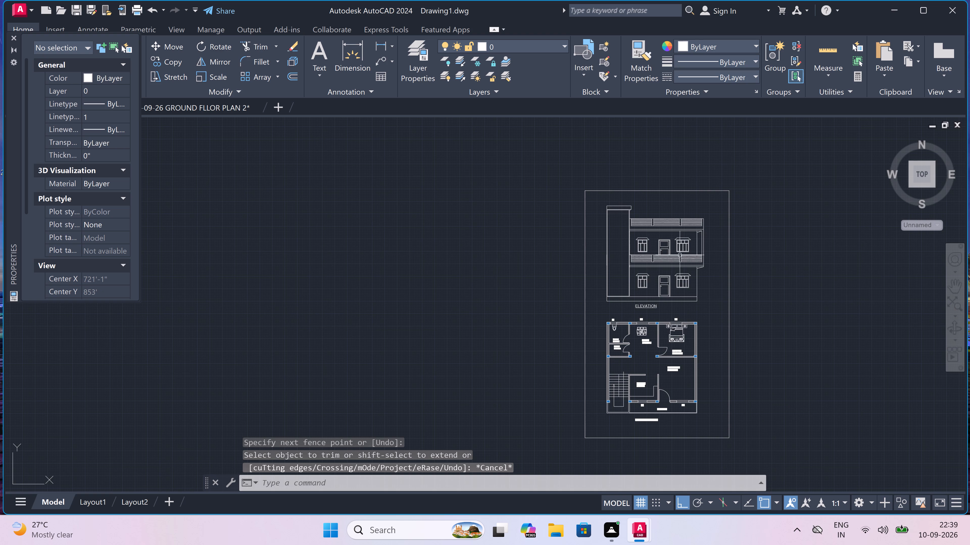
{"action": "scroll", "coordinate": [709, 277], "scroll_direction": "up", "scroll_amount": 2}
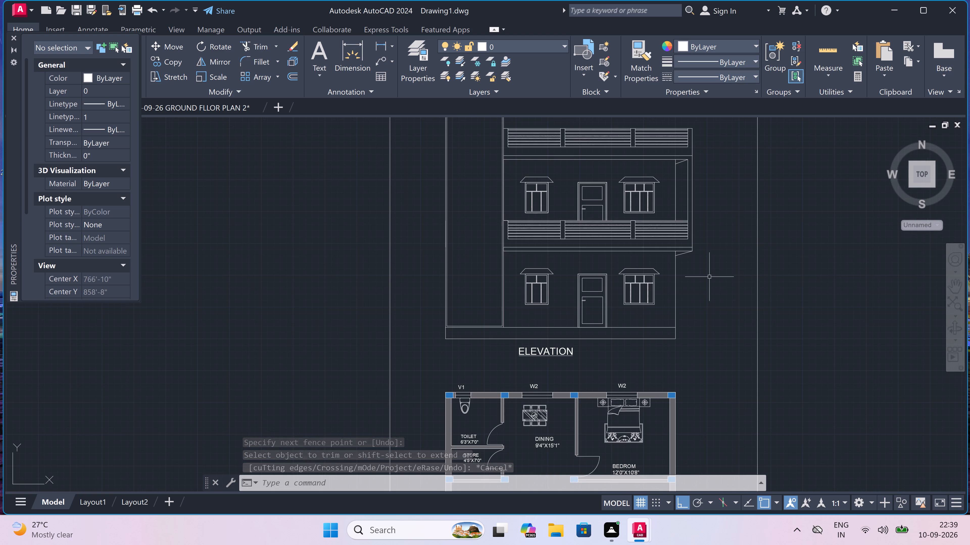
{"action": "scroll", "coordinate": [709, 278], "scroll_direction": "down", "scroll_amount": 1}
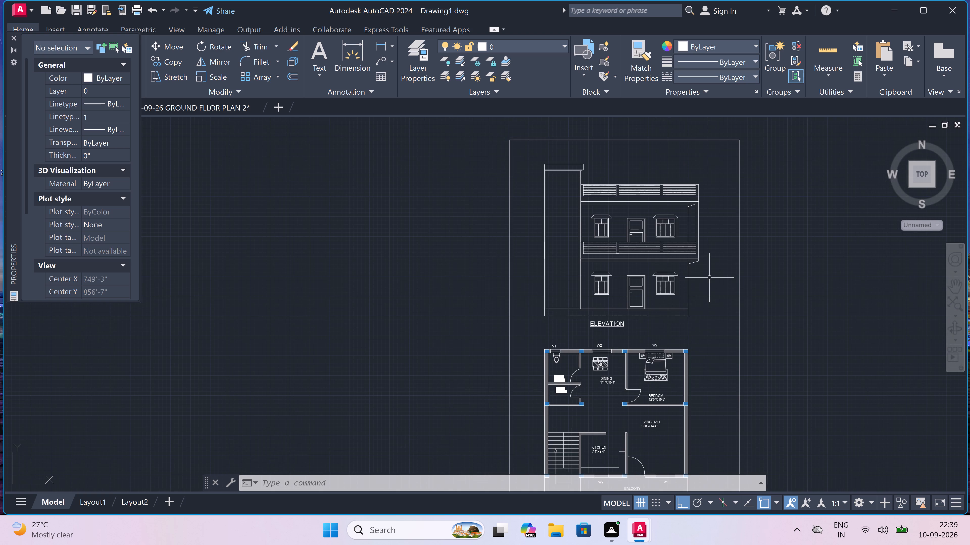
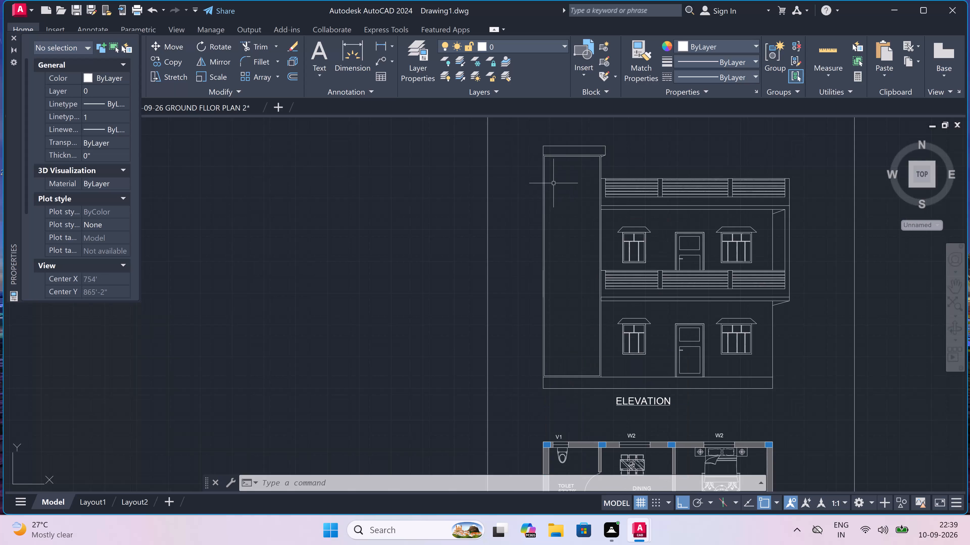
Draw a tall rectangular panel inside the stair tower's inset border, leaving an even margin on all four sides.
{"action": "type", "text": "REC"}
{"action": "key", "text": "space"}
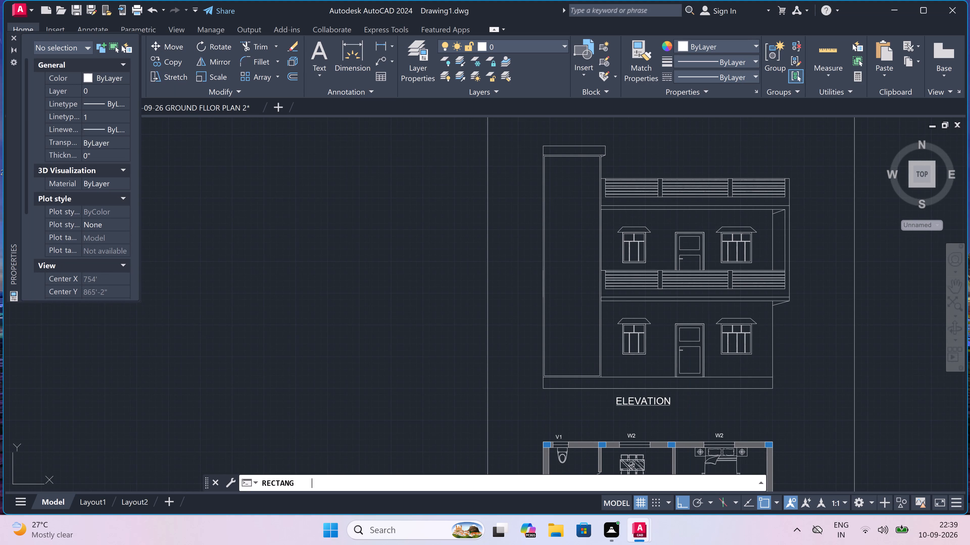
{"action": "left_click", "coordinate": [553, 166]}
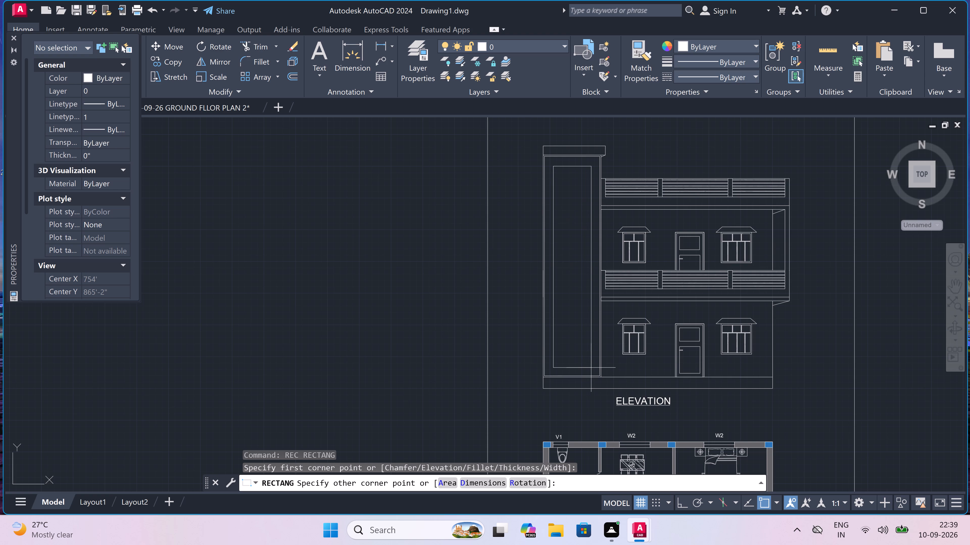
{"action": "left_click", "coordinate": [592, 366]}
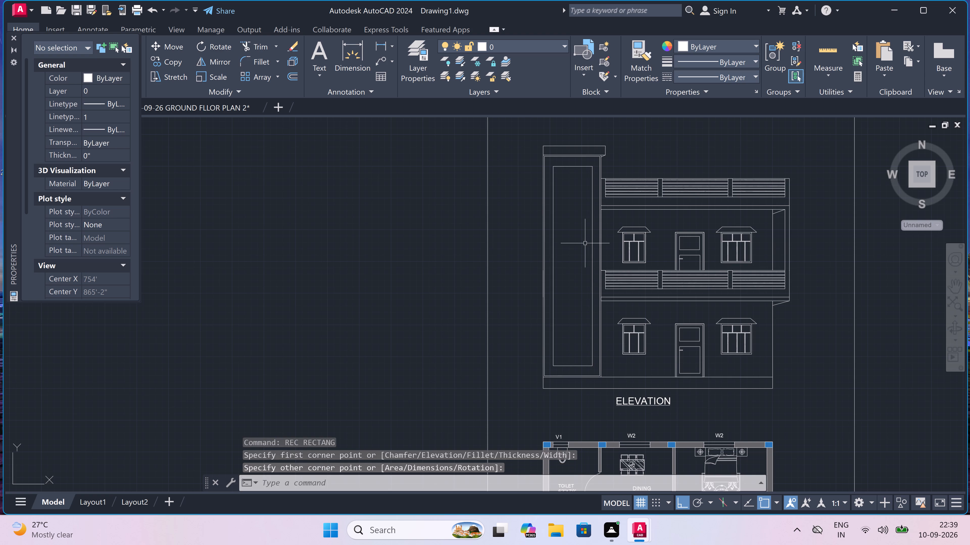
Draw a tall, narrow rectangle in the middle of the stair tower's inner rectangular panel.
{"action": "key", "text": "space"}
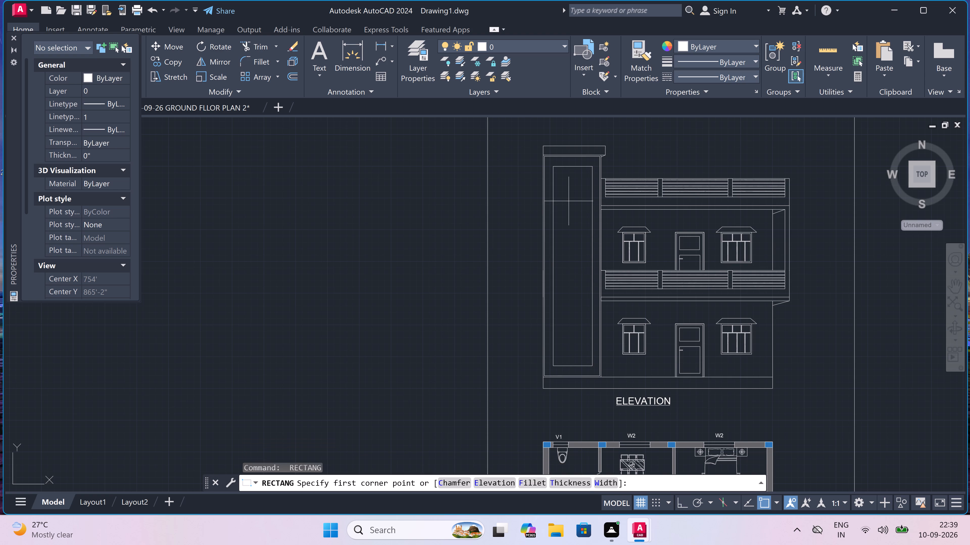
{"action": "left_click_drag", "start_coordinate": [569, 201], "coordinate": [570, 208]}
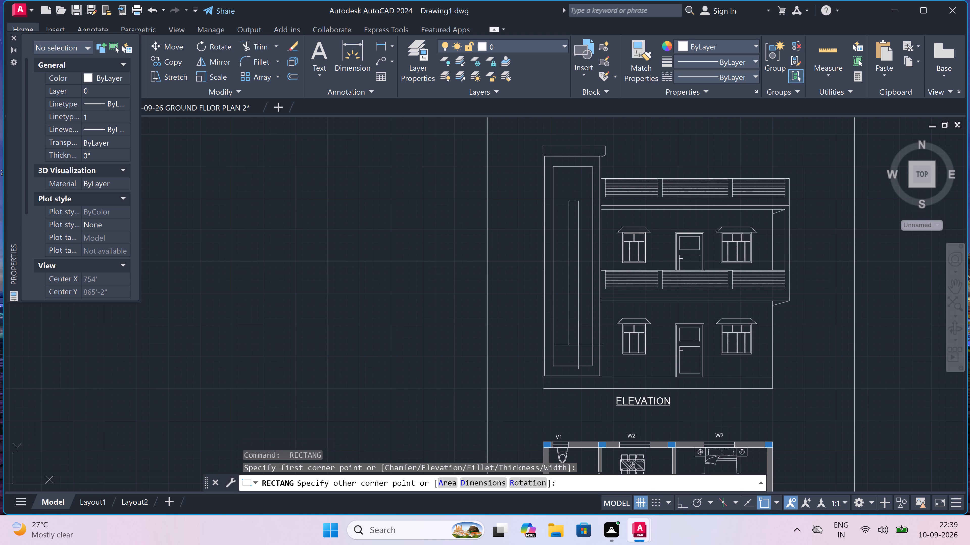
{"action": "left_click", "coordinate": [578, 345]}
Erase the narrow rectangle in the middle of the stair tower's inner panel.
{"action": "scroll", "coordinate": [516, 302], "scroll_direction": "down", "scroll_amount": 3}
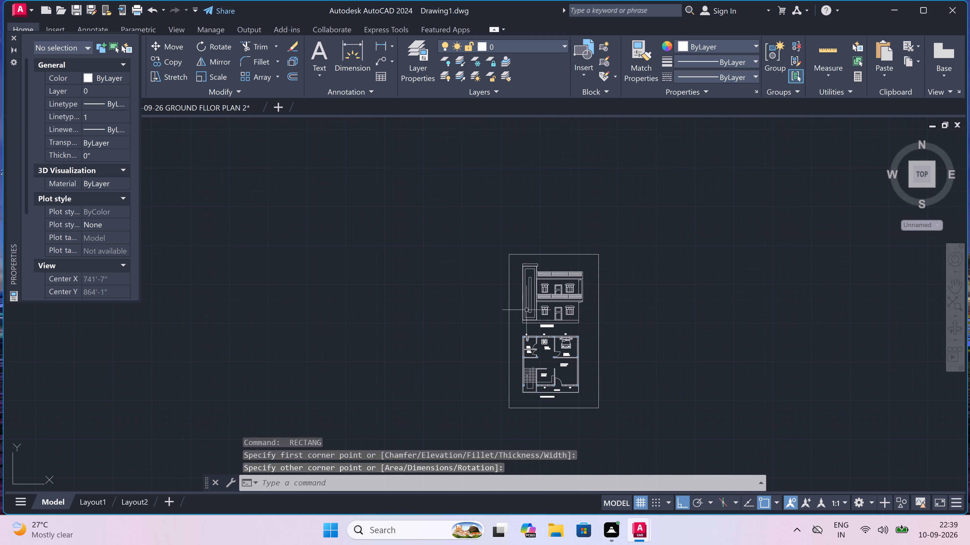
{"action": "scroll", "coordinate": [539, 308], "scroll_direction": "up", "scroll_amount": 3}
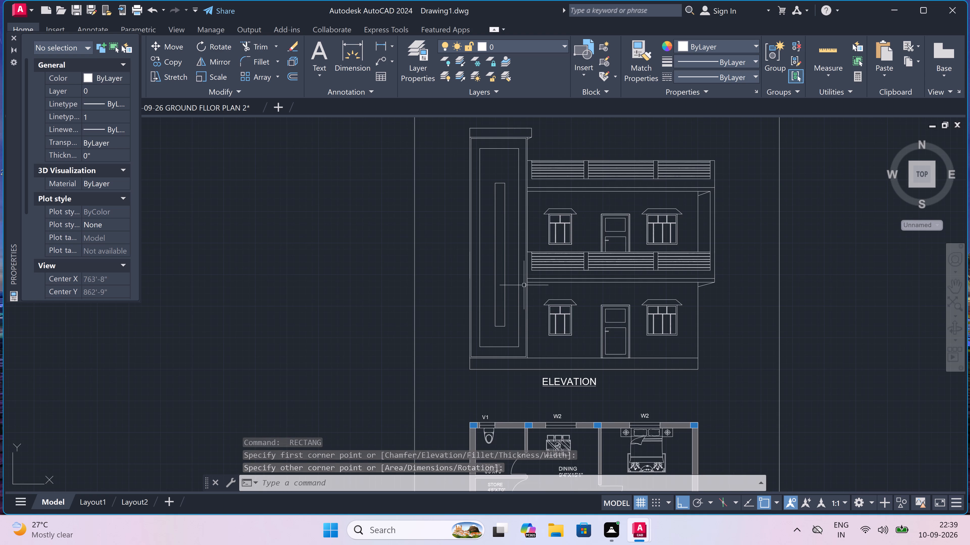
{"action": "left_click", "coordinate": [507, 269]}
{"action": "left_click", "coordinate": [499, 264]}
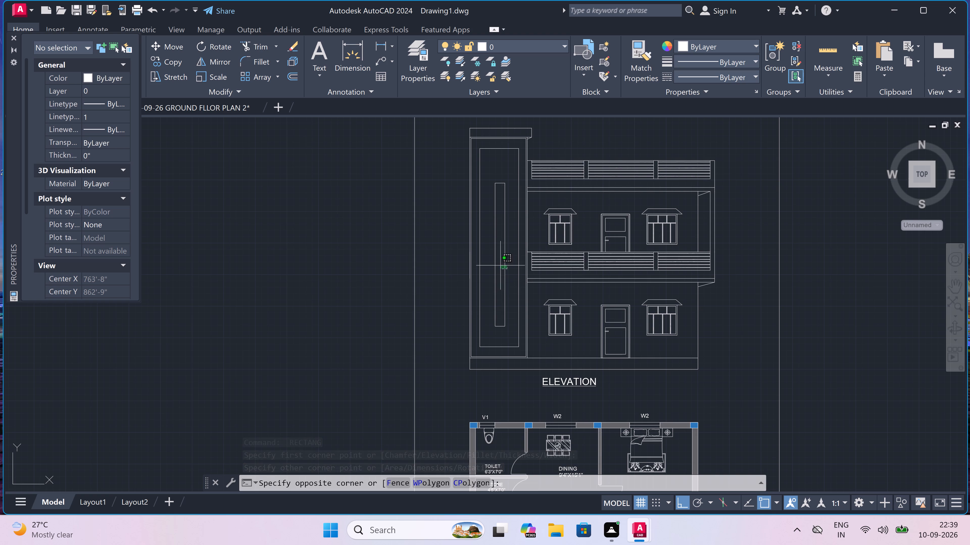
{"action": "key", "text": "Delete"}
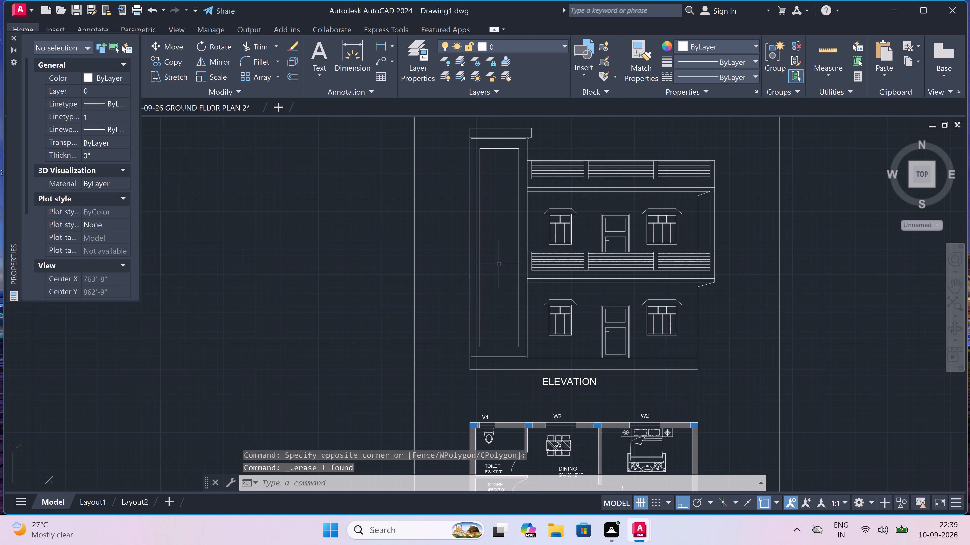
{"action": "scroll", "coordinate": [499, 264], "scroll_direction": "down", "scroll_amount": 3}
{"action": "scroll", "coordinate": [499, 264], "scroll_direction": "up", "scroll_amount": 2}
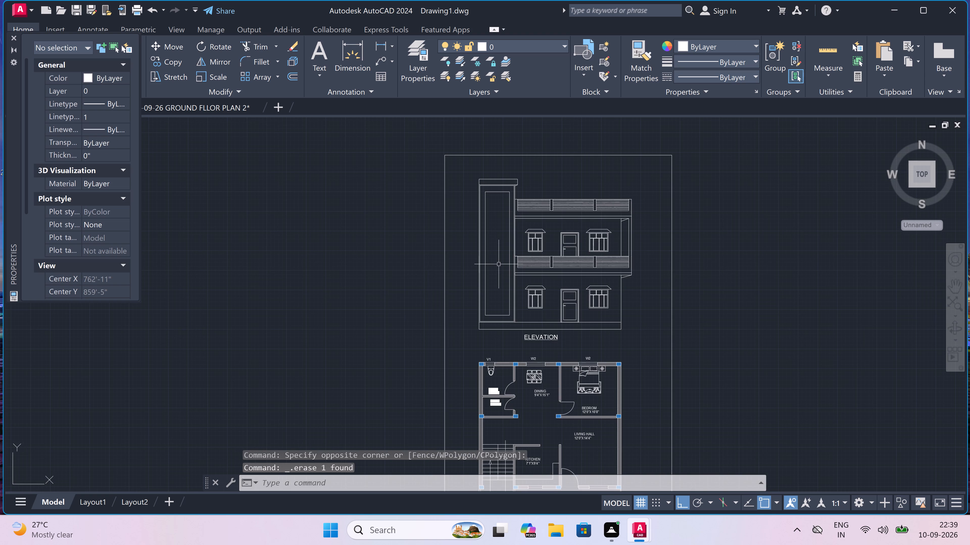
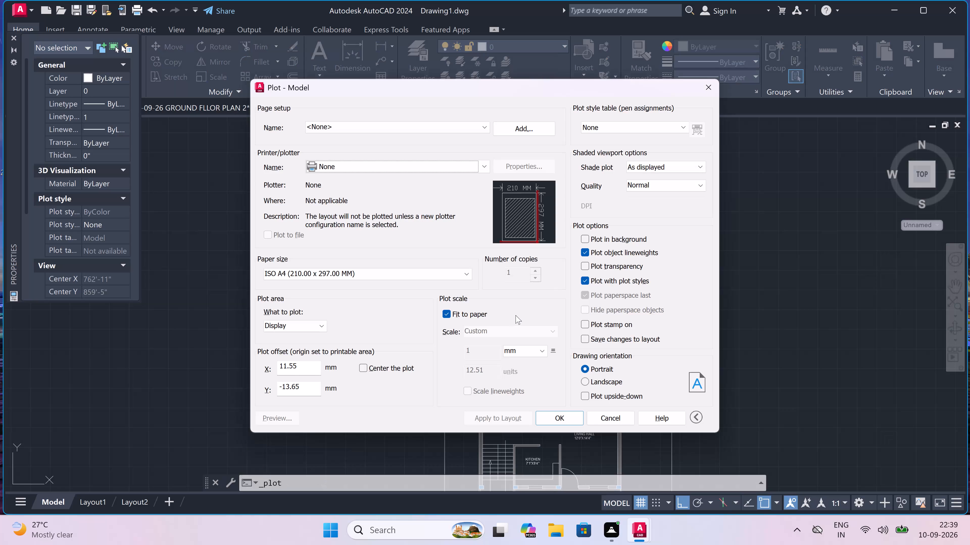
Set the plot to the DWG To PDF.pc3 plotter with ISO A4 (297.00 x 210.00 MM) paper.
{"action": "left_click", "coordinate": [366, 167]}
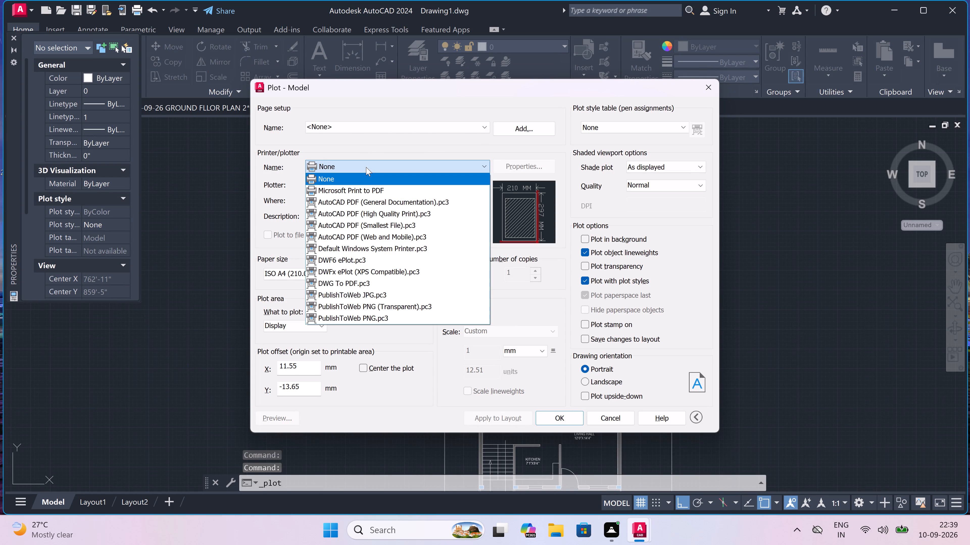
{"action": "left_click", "coordinate": [356, 280]}
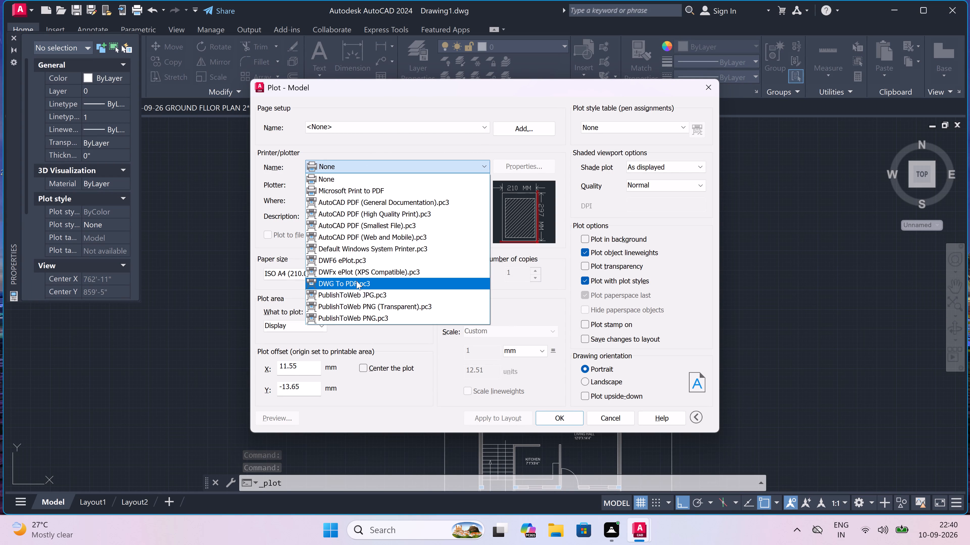
{"action": "left_click", "coordinate": [354, 278]}
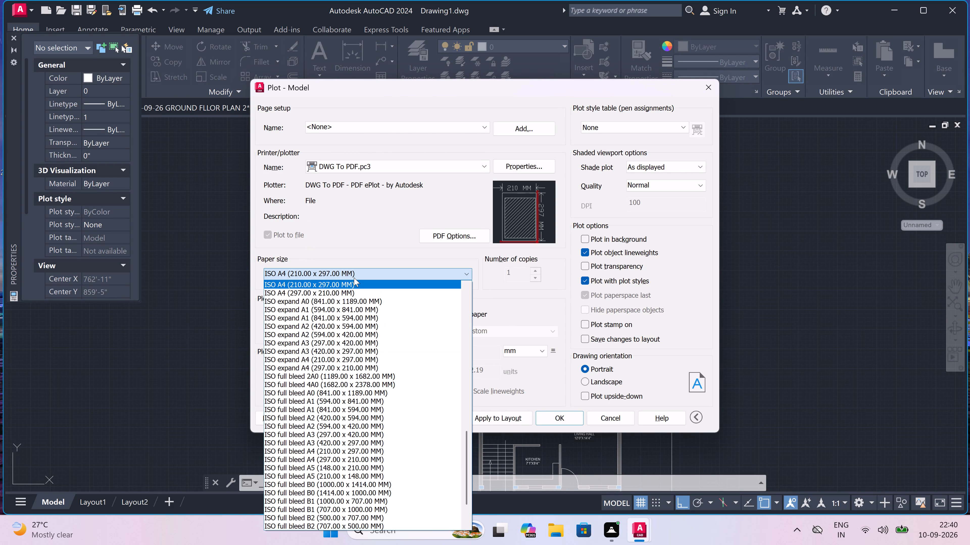
{"action": "left_click", "coordinate": [316, 290]}
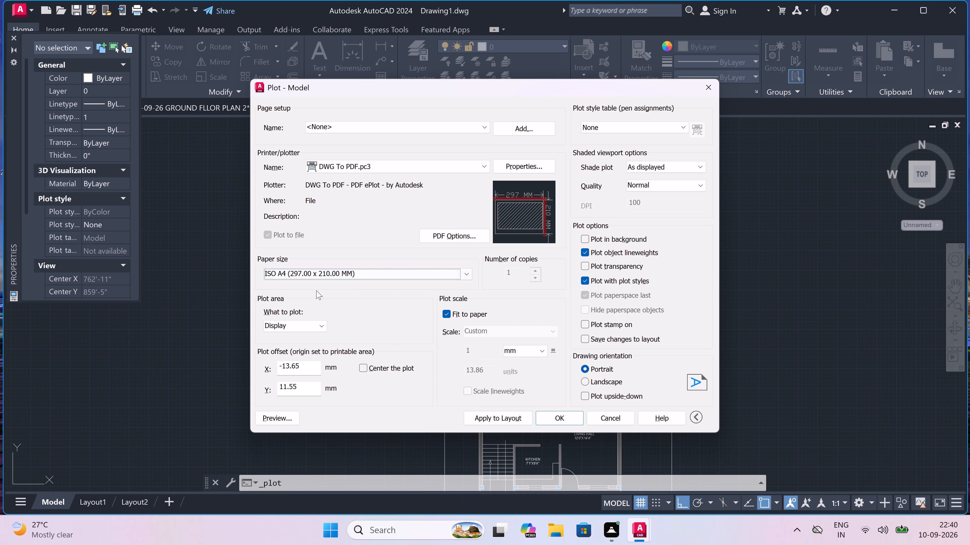
Define a window plot area spanning the rectangular sheet border around the elevation and ground floor plan, corner to corner.
{"action": "left_click", "coordinate": [317, 325]}
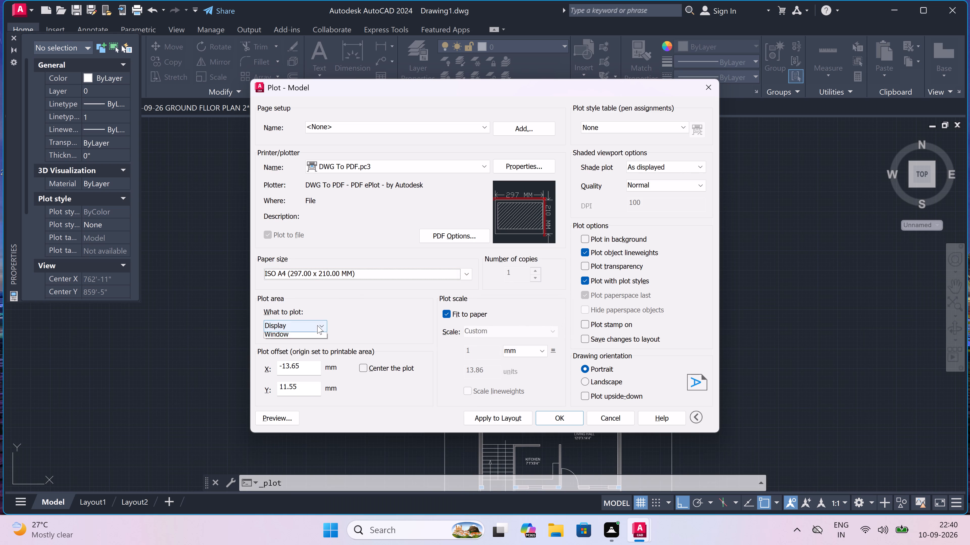
{"action": "left_click", "coordinate": [296, 359]}
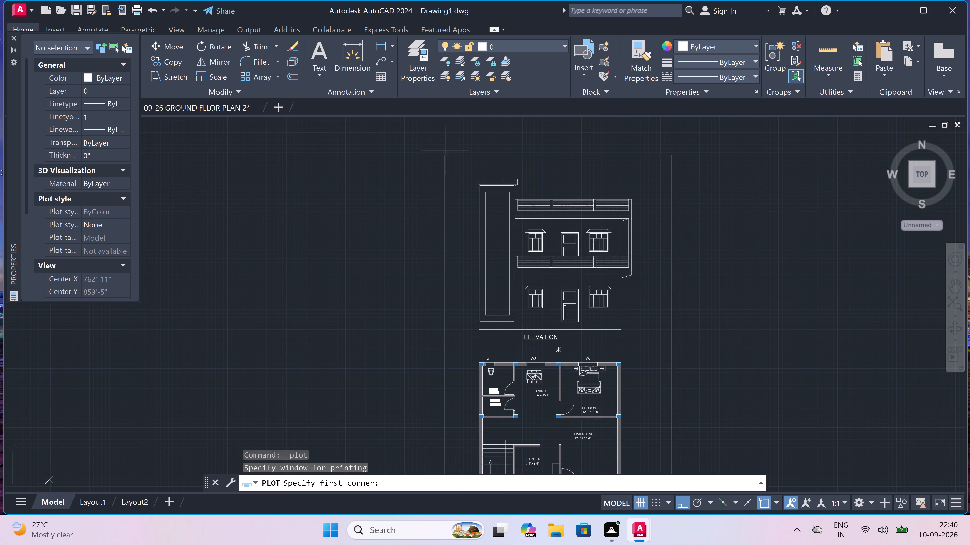
{"action": "left_click_drag", "start_coordinate": [445, 157], "coordinate": [456, 158]}
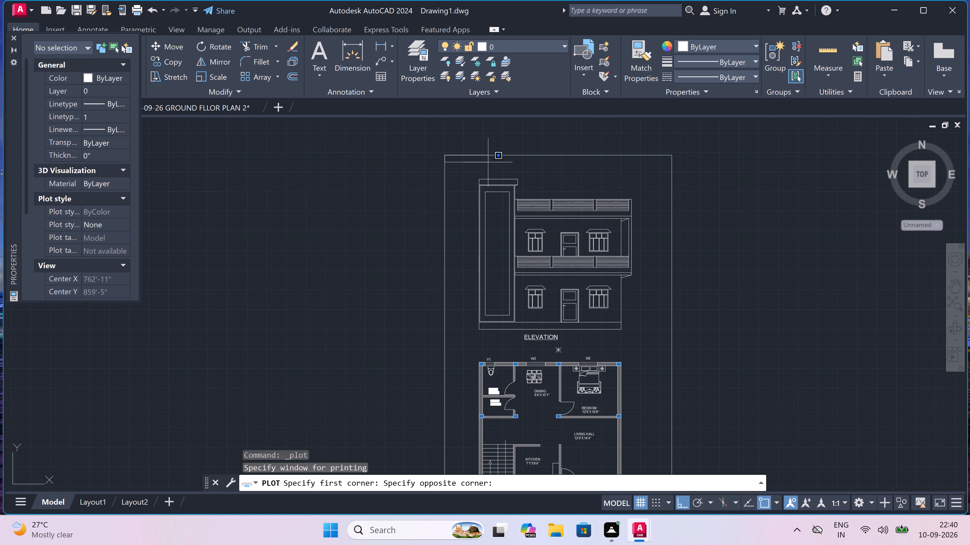
{"action": "scroll", "coordinate": [514, 173], "scroll_direction": "down", "scroll_amount": 3}
{"action": "scroll", "coordinate": [556, 268], "scroll_direction": "up", "scroll_amount": 3}
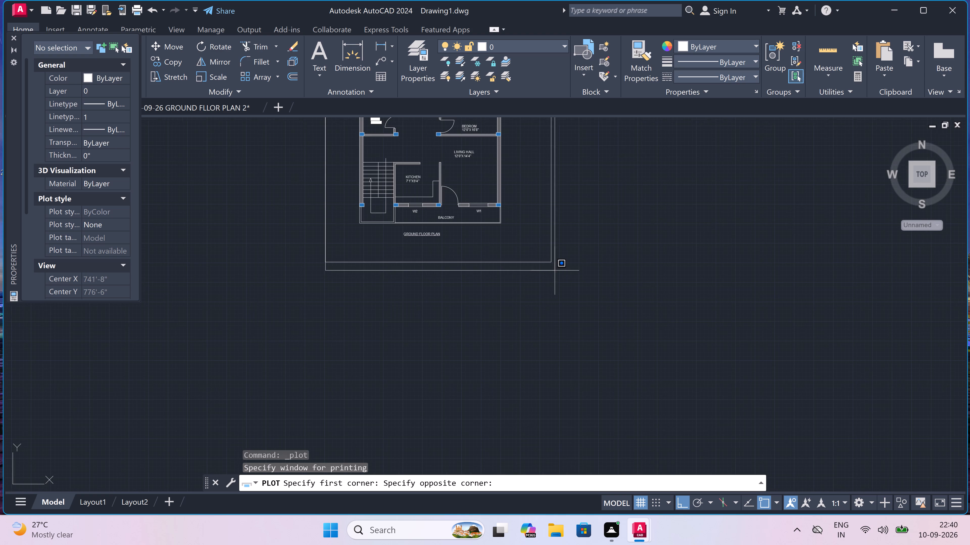
{"action": "scroll", "coordinate": [550, 268], "scroll_direction": "up", "scroll_amount": 3}
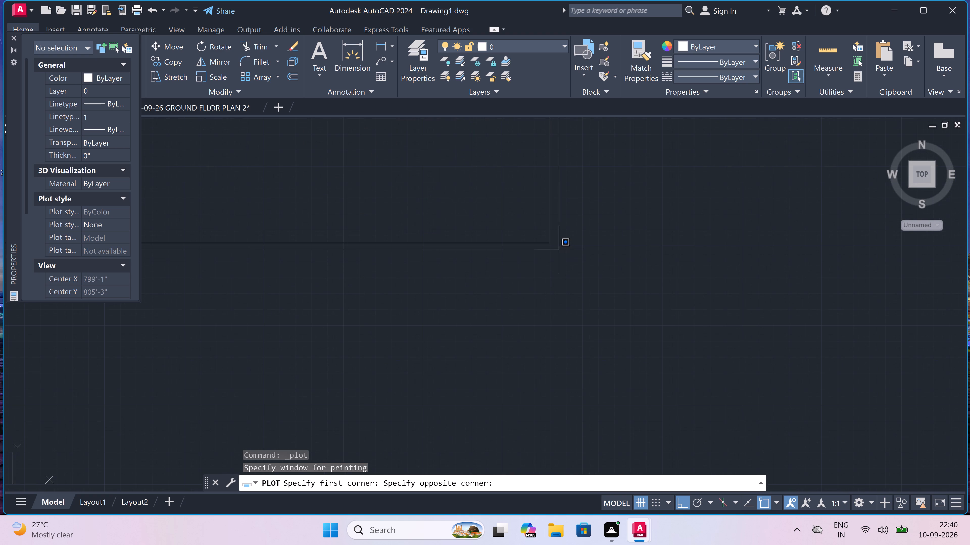
{"action": "left_click", "coordinate": [549, 238]}
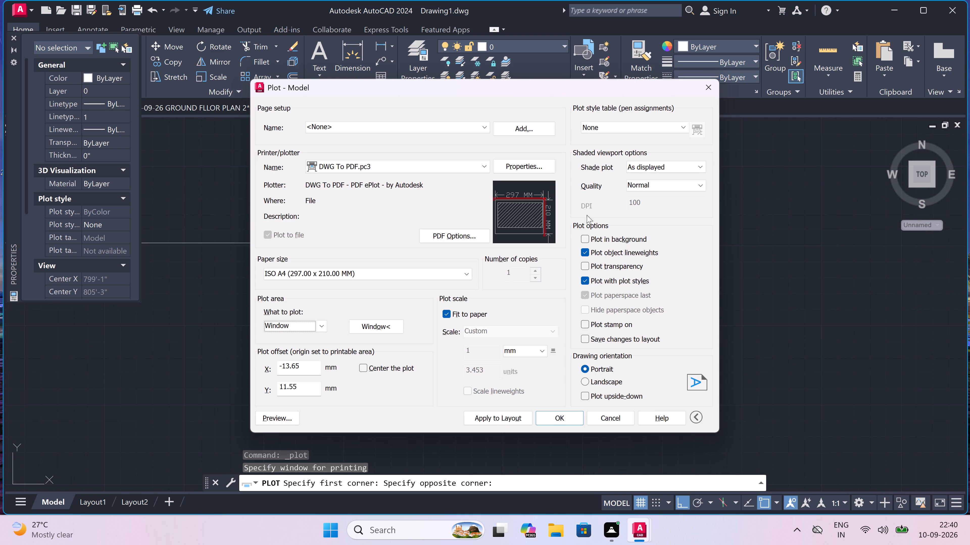
Assign the acad.ctb plot style table to all layouts and apply the plot settings to the layout.
{"action": "left_click", "coordinate": [621, 129]}
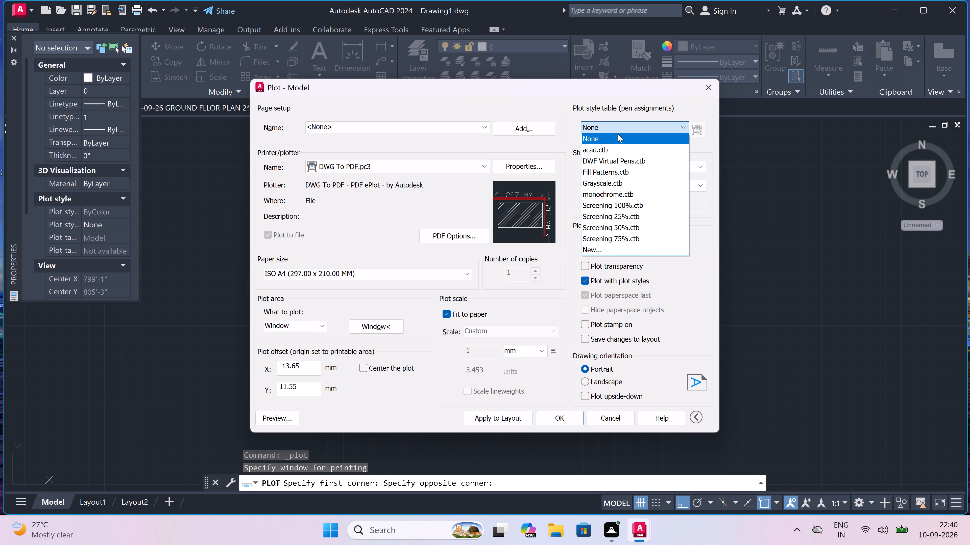
{"action": "left_click", "coordinate": [613, 146]}
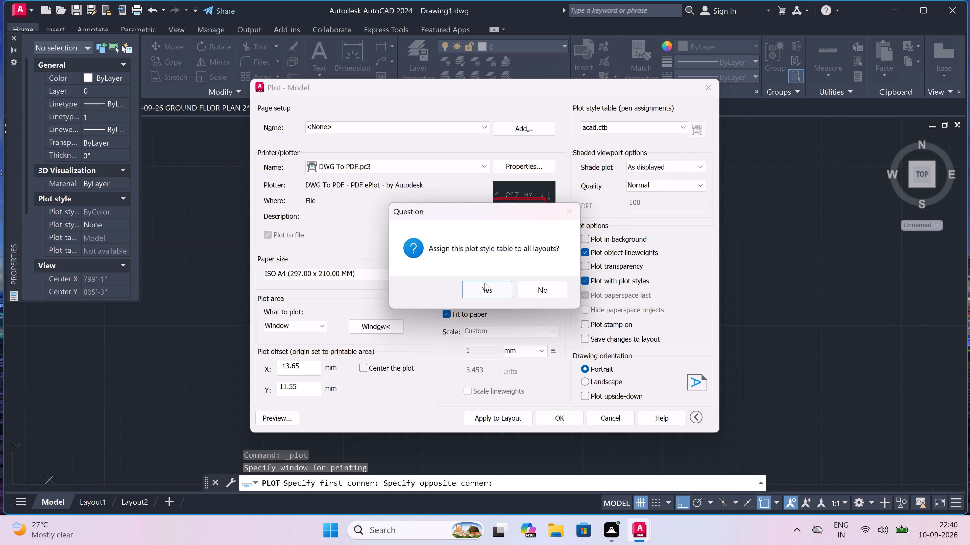
{"action": "left_click", "coordinate": [484, 283]}
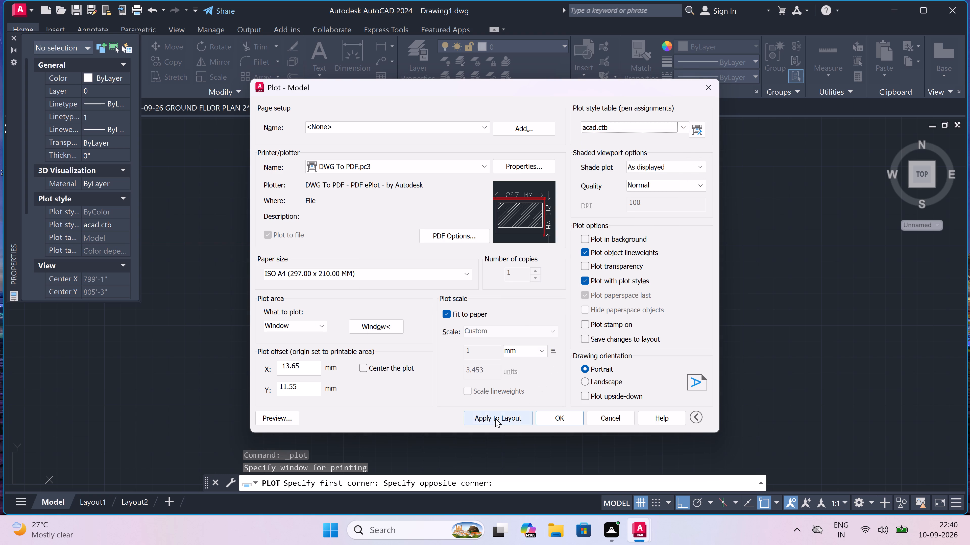
{"action": "left_click", "coordinate": [495, 418]}
Plot the drawing to a PDF named 10-09-26 GROUND FLOOR PLAN 3 in the Documents folder.
{"action": "left_click", "coordinate": [560, 417]}
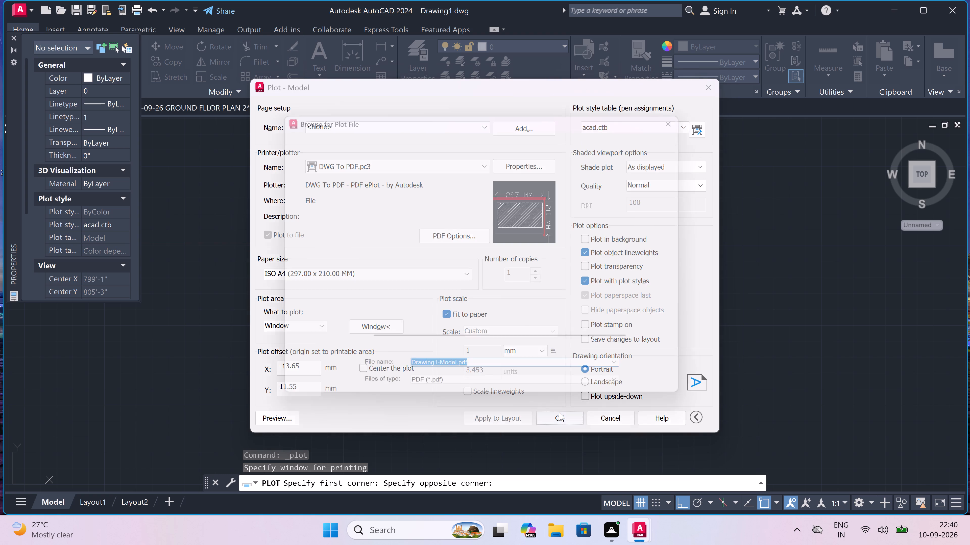
{"action": "key", "text": "BackSpace"}
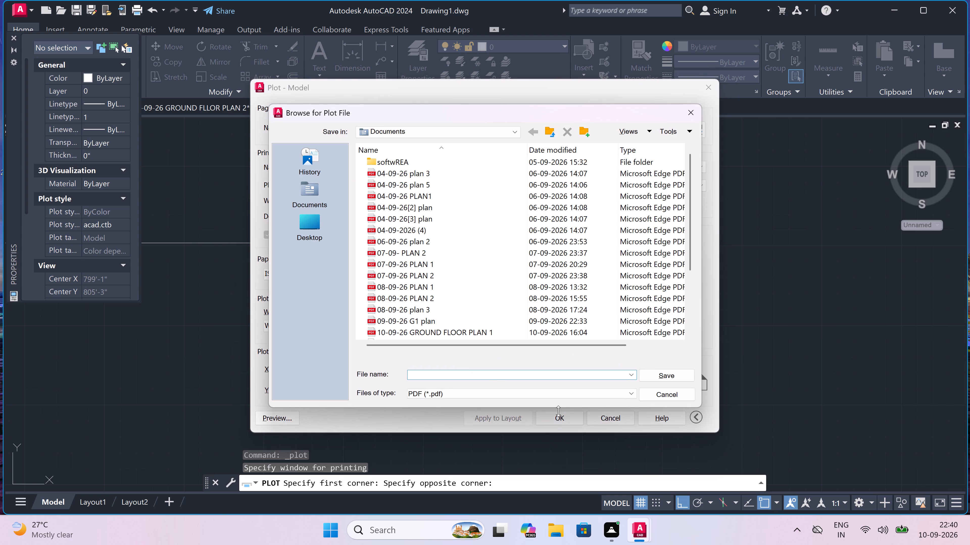
{"action": "type", "text": "10-09-"}
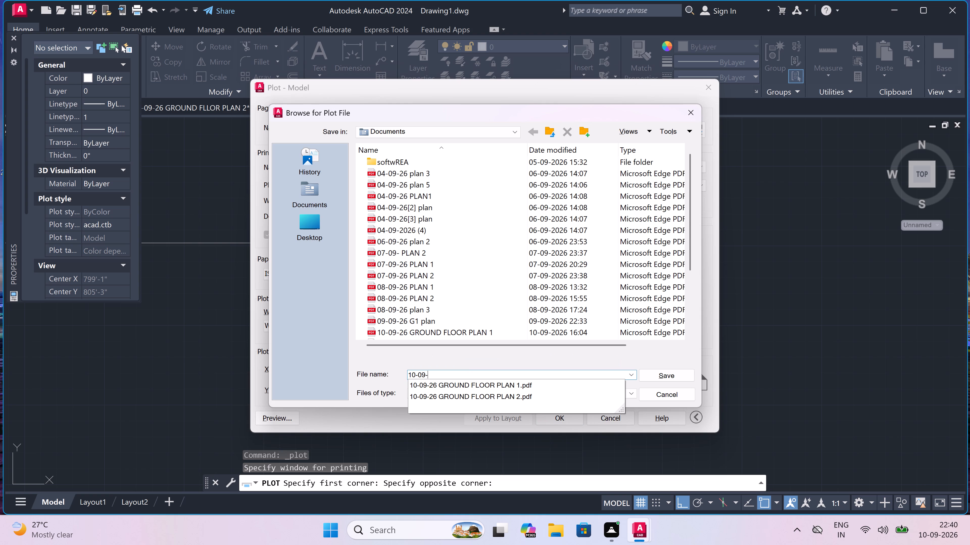
{"action": "type", "text": "26"}
{"action": "key", "text": "space"}
{"action": "type", "text": "GR"}
{"action": "type", "text": "OUND FLOOR PLAN 3"}
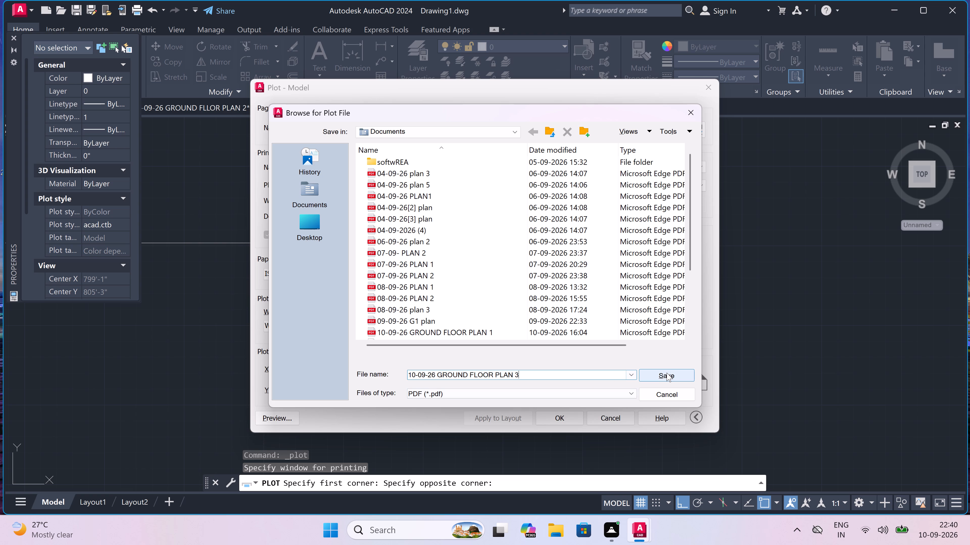
{"action": "left_click", "coordinate": [667, 372]}
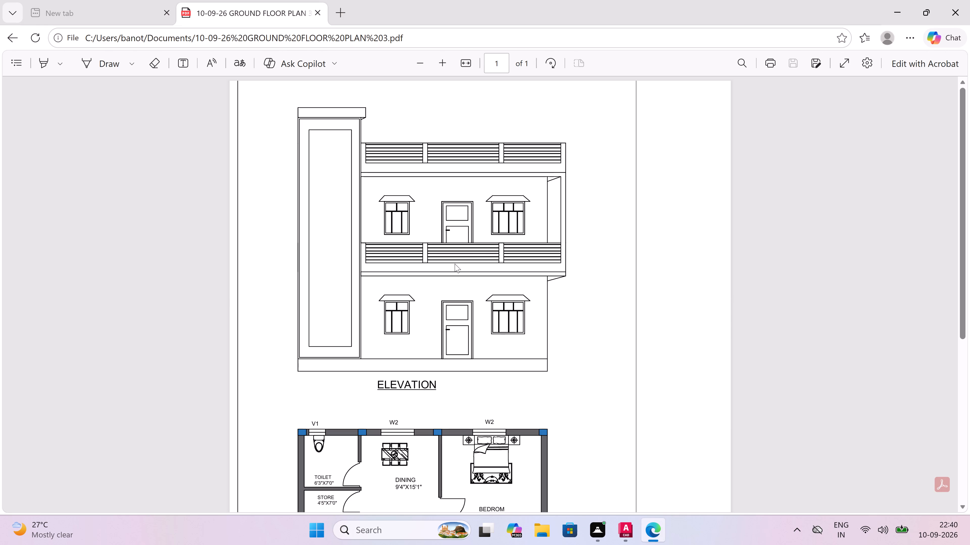
Review the plotted PDF's elevation and ground floor plan from top to bottom, and close the PDF viewer.
{"action": "scroll", "coordinate": [454, 265], "scroll_direction": "down", "scroll_amount": 3}
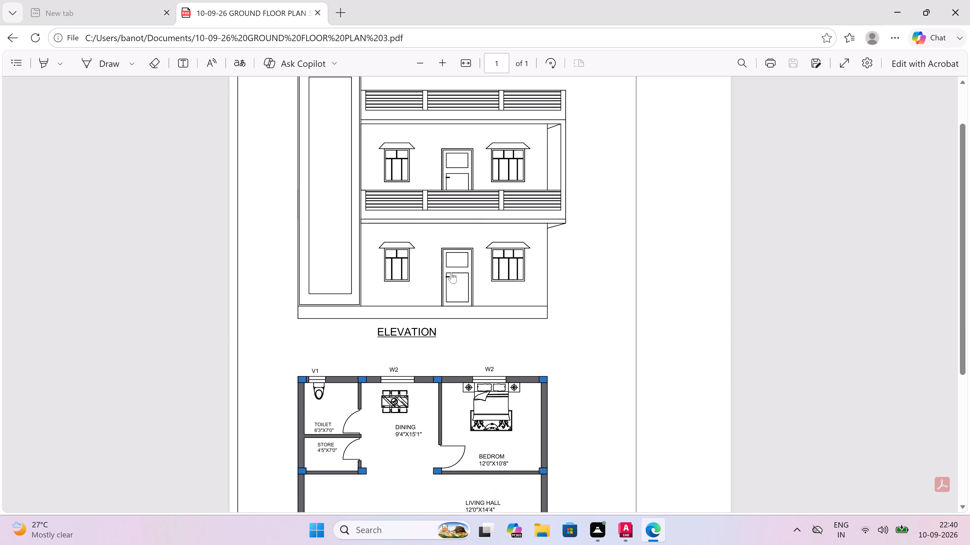
{"action": "scroll", "coordinate": [451, 272], "scroll_direction": "down", "scroll_amount": 1}
{"action": "scroll", "coordinate": [451, 272], "scroll_direction": "up", "scroll_amount": 3}
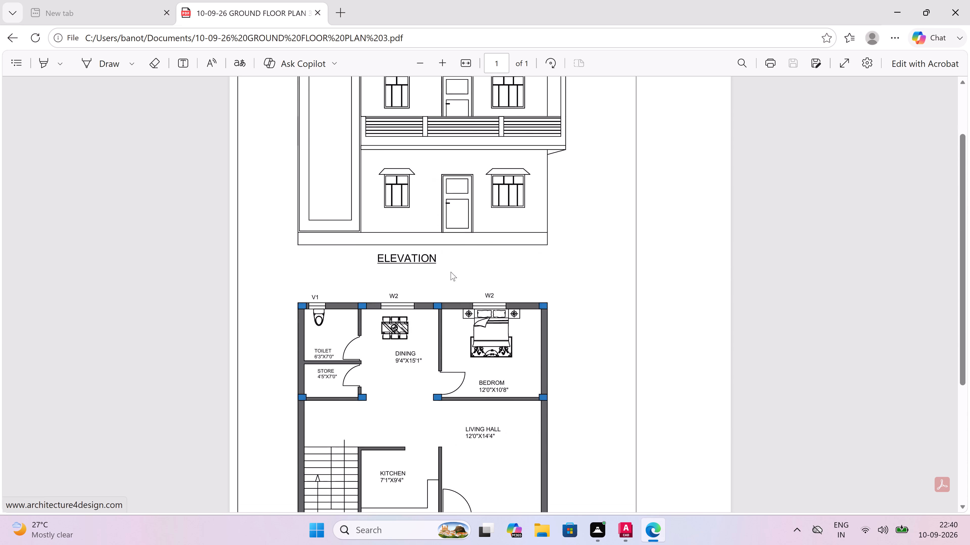
{"action": "scroll", "coordinate": [451, 271], "scroll_direction": "up", "scroll_amount": 3}
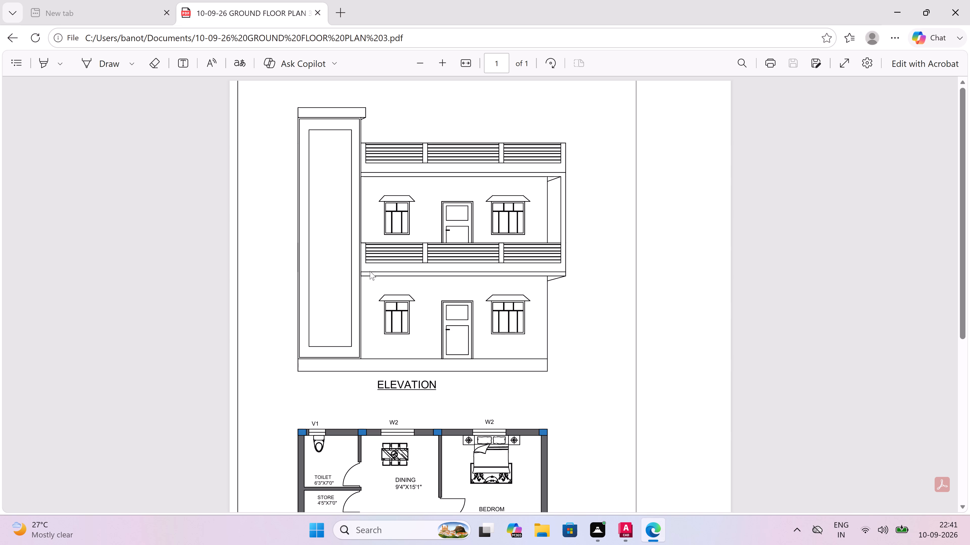
{"action": "scroll", "coordinate": [379, 293], "scroll_direction": "up", "scroll_amount": 3}
{"action": "scroll", "coordinate": [379, 287], "scroll_direction": "down", "scroll_amount": 2}
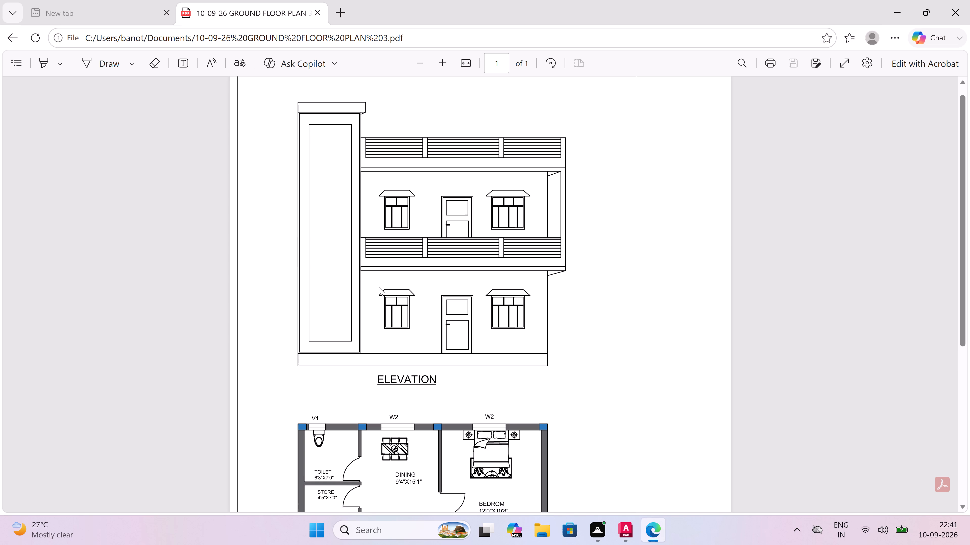
{"action": "scroll", "coordinate": [379, 287], "scroll_direction": "down", "scroll_amount": 3}
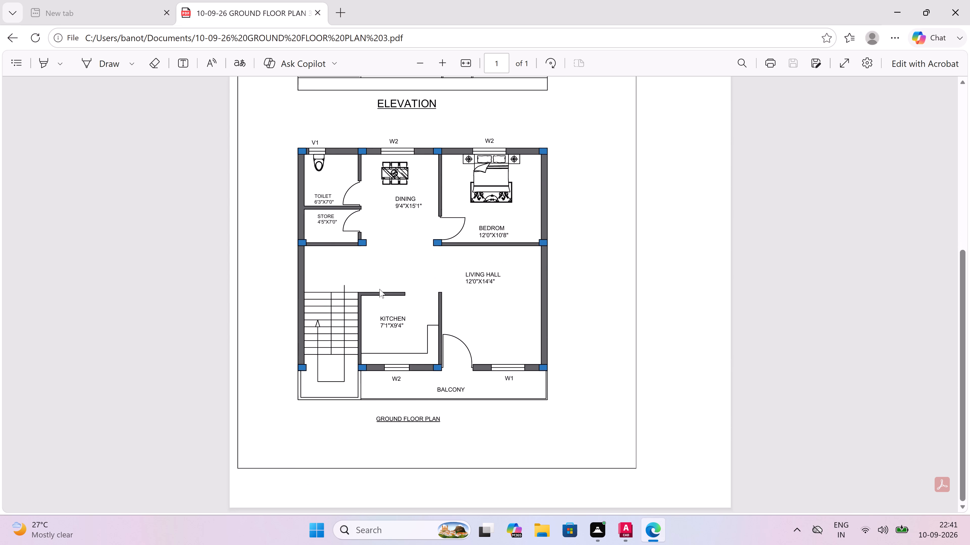
{"action": "scroll", "coordinate": [379, 289], "scroll_direction": "up", "scroll_amount": 8}
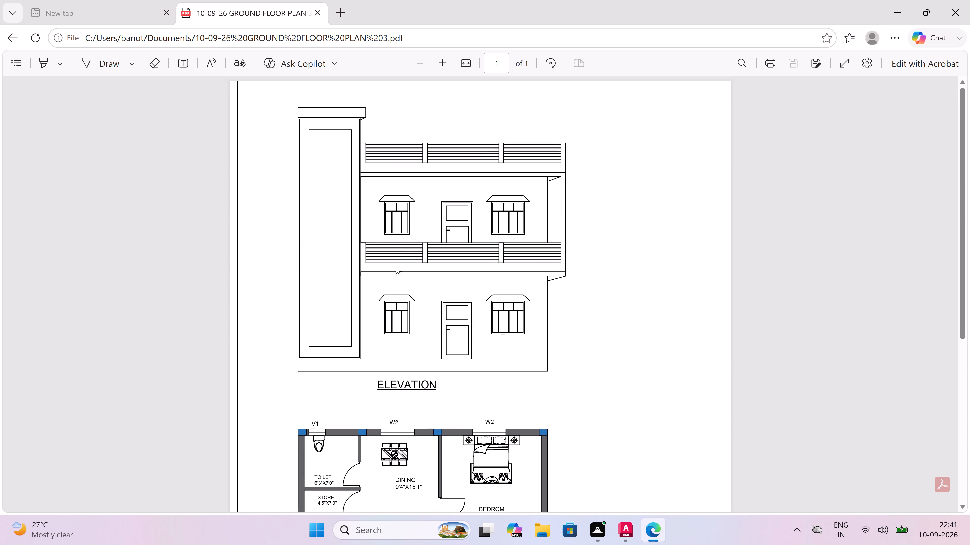
{"action": "scroll", "coordinate": [439, 173], "scroll_direction": "up", "scroll_amount": 1}
{"action": "scroll", "coordinate": [445, 321], "scroll_direction": "up", "scroll_amount": 2}
{"action": "left_click", "coordinate": [960, 10]}
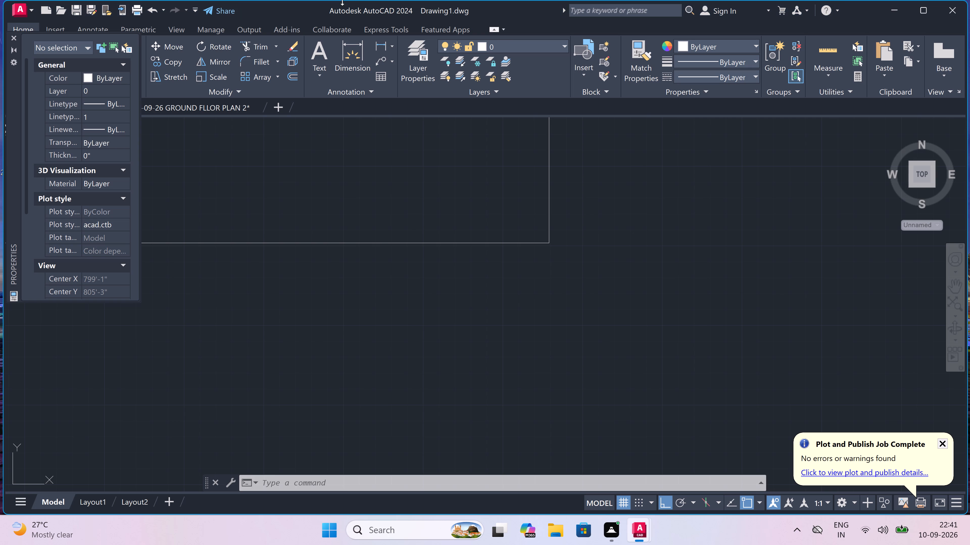
Close the Properties palette.
{"action": "left_click", "coordinate": [12, 36]}
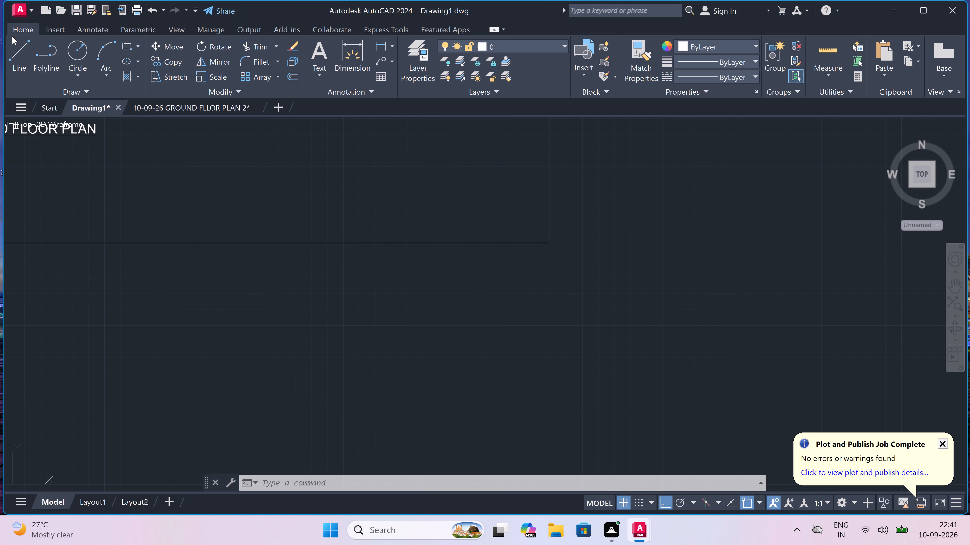
Save the drawing as 10-09-26 GROUND FLOOR PLAN 3 in the Downloads folder, in AutoCAD 2018 Drawing format.
{"action": "left_click", "coordinate": [17, 9]}
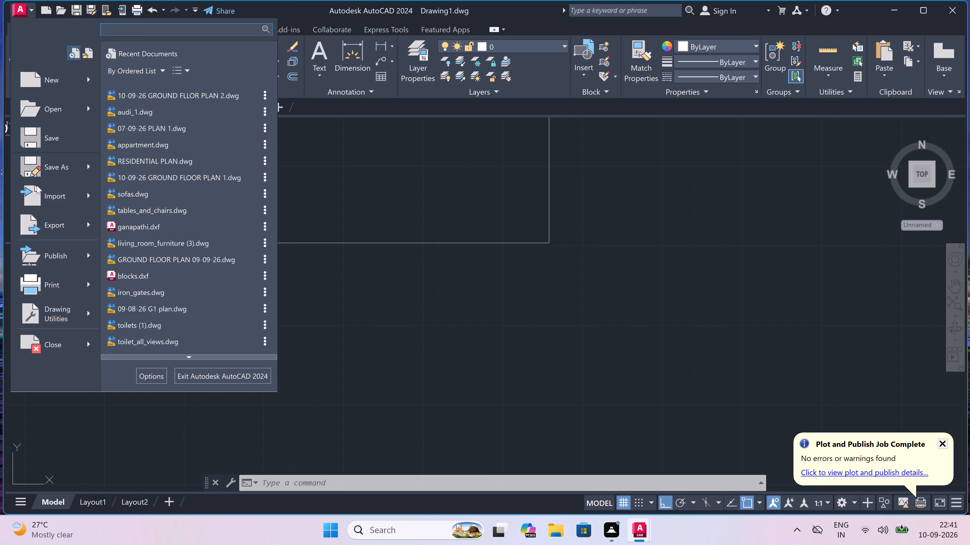
{"action": "left_click", "coordinate": [73, 172]}
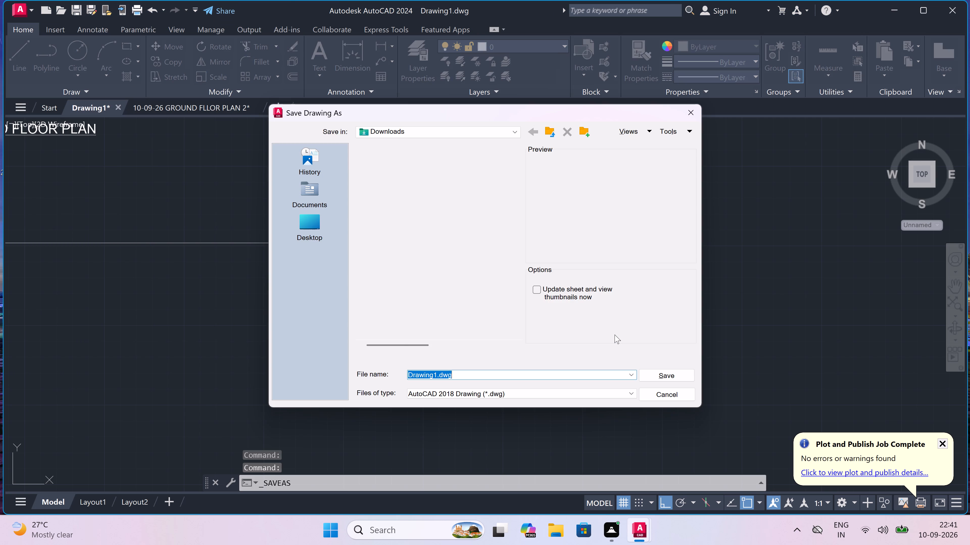
{"action": "key", "text": "BackSpace"}
{"action": "type", "text": "09"}
{"action": "key", "text": "BackSpace"}
{"action": "key", "text": "BackSpace"}
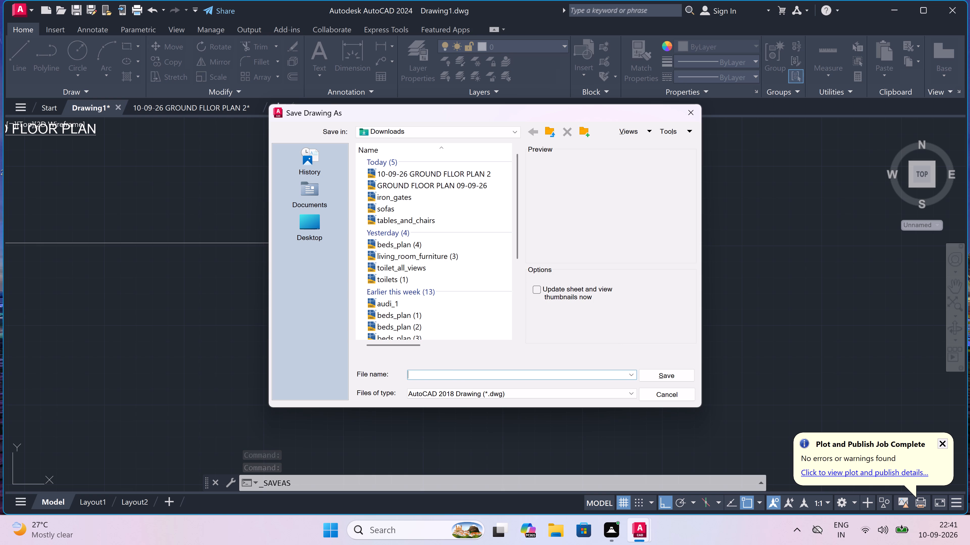
{"action": "key", "text": "BackSpace"}
{"action": "type", "text": "10-0"}
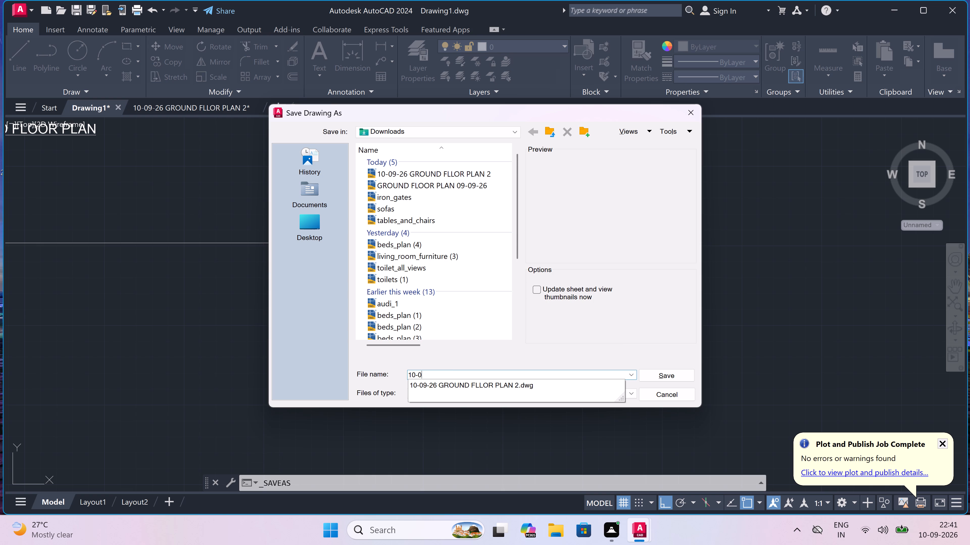
{"action": "key", "text": "9"}
{"action": "type", "text": "-26"}
{"action": "key", "text": "space"}
{"action": "type", "text": "GROUND FLOOR PLAN 3"}
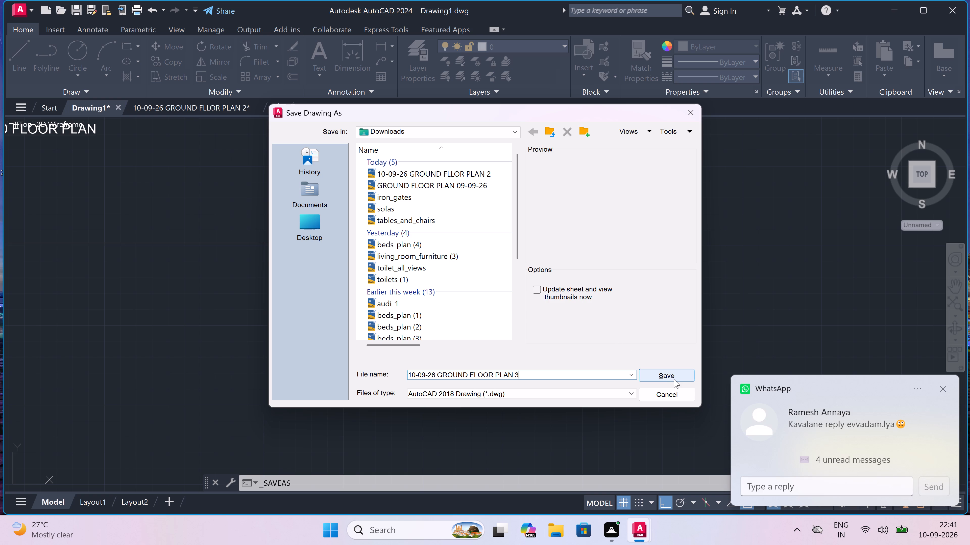
{"action": "left_click", "coordinate": [675, 376]}
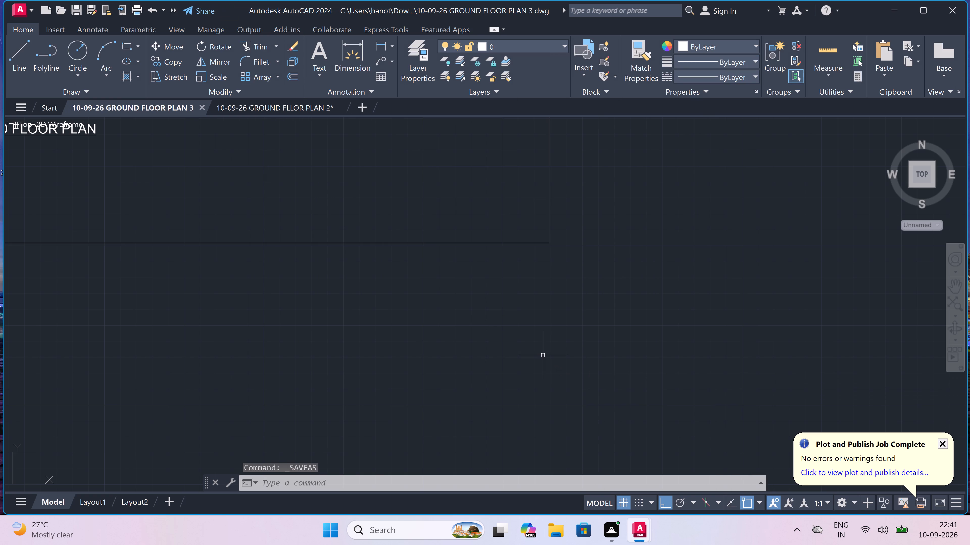
Save the drawing again under the same name with the whole sheet in view, replacing the existing file.
{"action": "scroll", "coordinate": [542, 354], "scroll_direction": "down", "scroll_amount": 5}
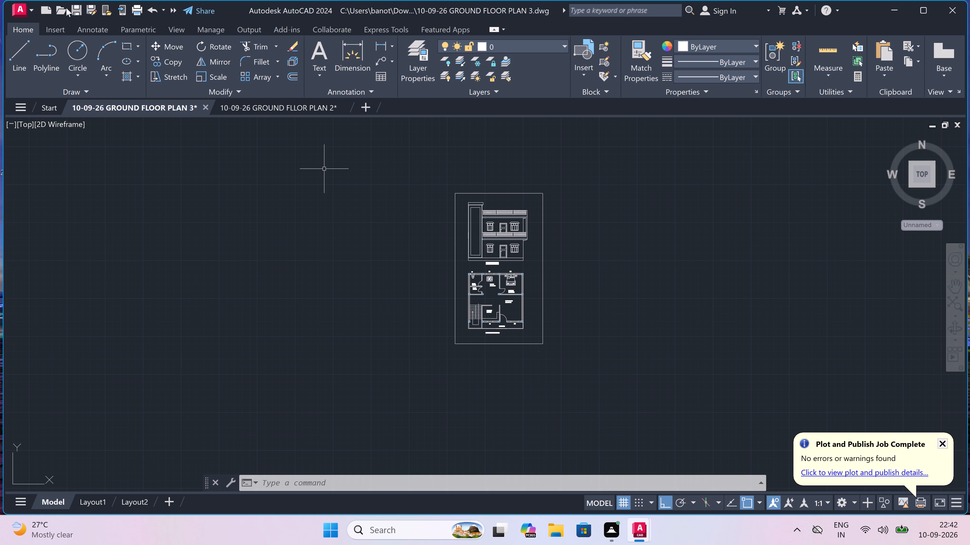
{"action": "left_click", "coordinate": [17, 4]}
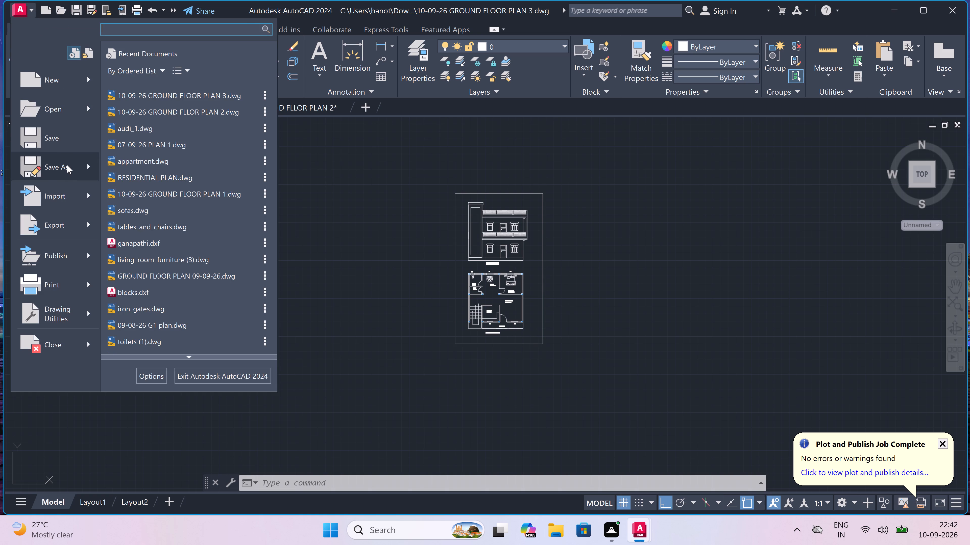
{"action": "left_click", "coordinate": [66, 165]}
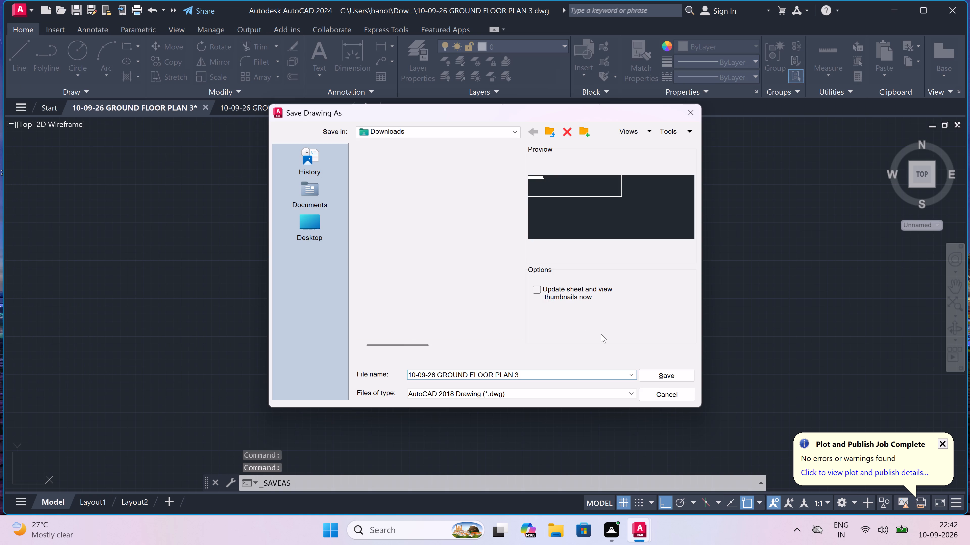
{"action": "left_click", "coordinate": [643, 375]}
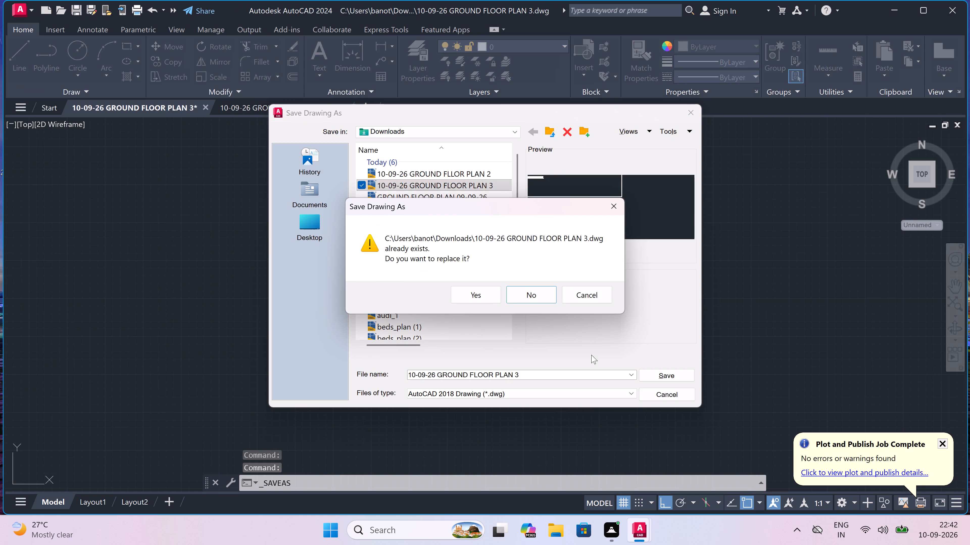
{"action": "left_click", "coordinate": [464, 294]}
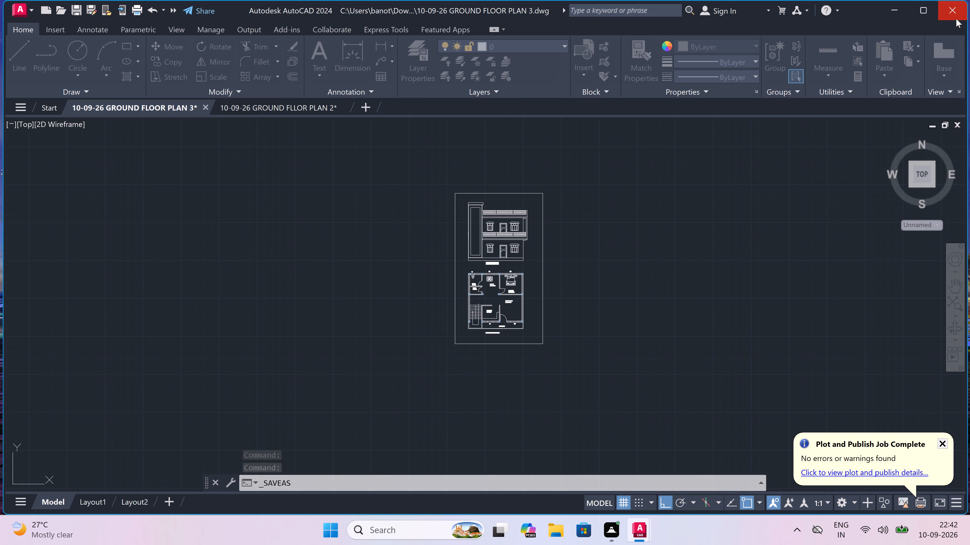
Exit AutoCAD without saving the changes to 10-09-26 GROUND FLLOR PLAN 2.
{"action": "left_click", "coordinate": [954, 10]}
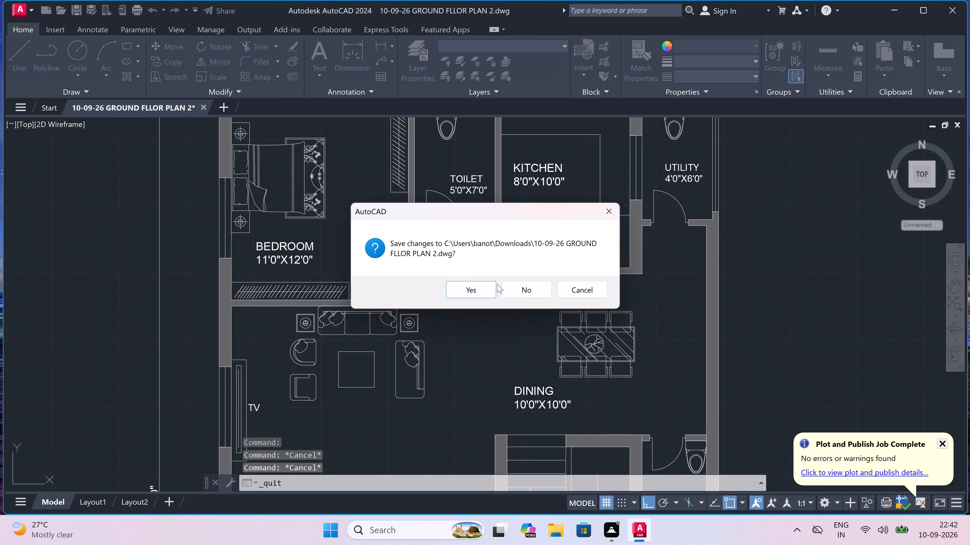
{"action": "left_click", "coordinate": [520, 289]}
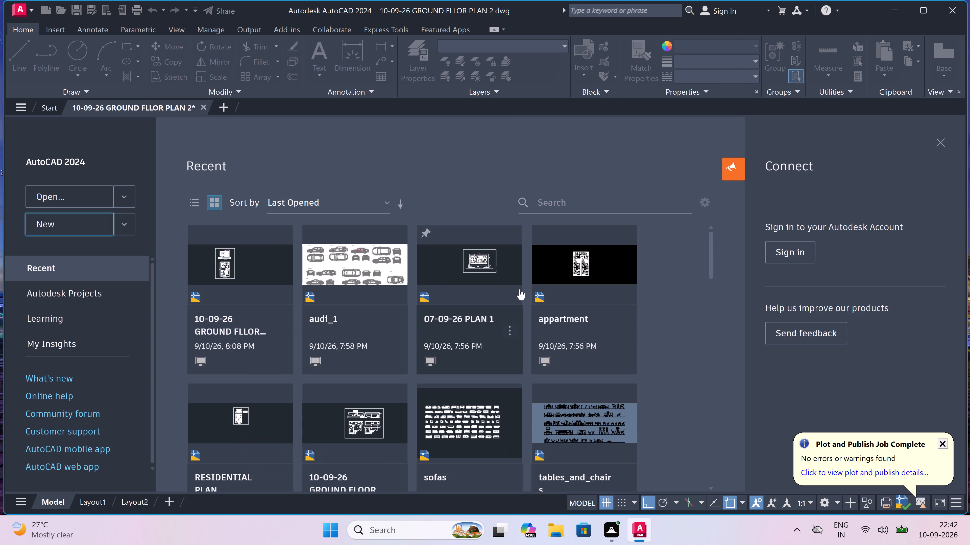